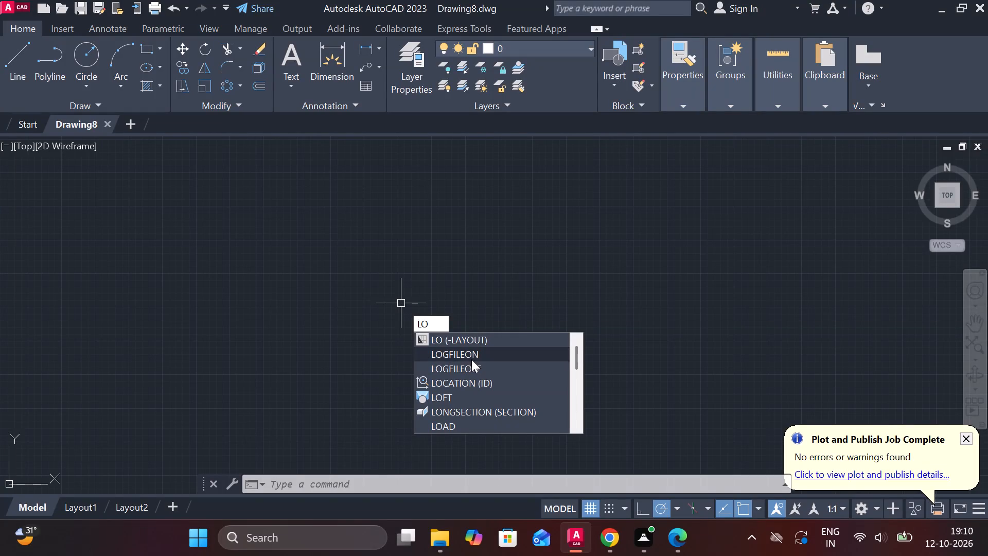
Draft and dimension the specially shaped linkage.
Set the model space limits with the lower left corner at 0,0 and the upper right corner at 297,210.
{"action": "left_click", "coordinate": [465, 355]}
{"action": "type", "text": "LIM"}
{"action": "left_click", "coordinate": [514, 390]}
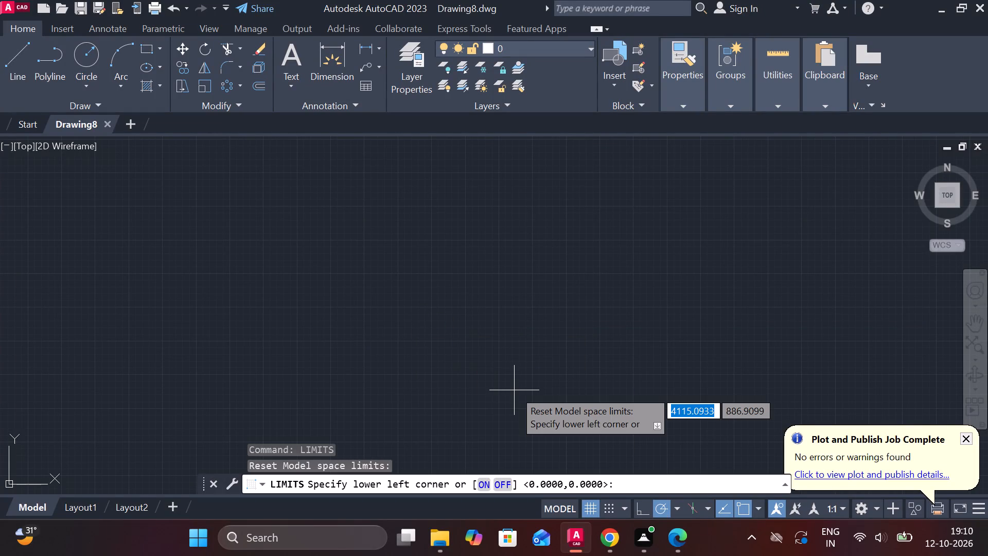
{"action": "type", "text": "0,0"}
{"action": "key", "text": "Return"}
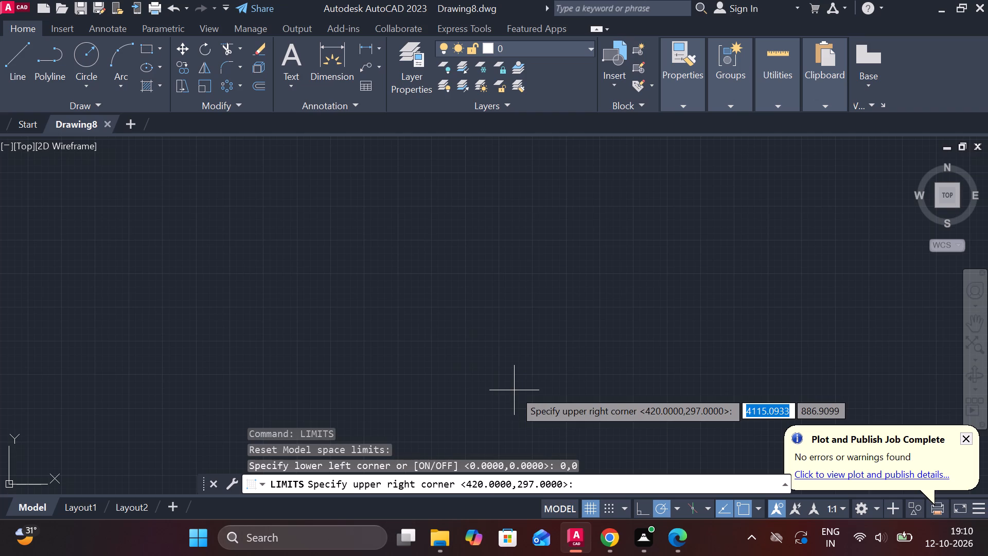
{"action": "type", "text": "297"}
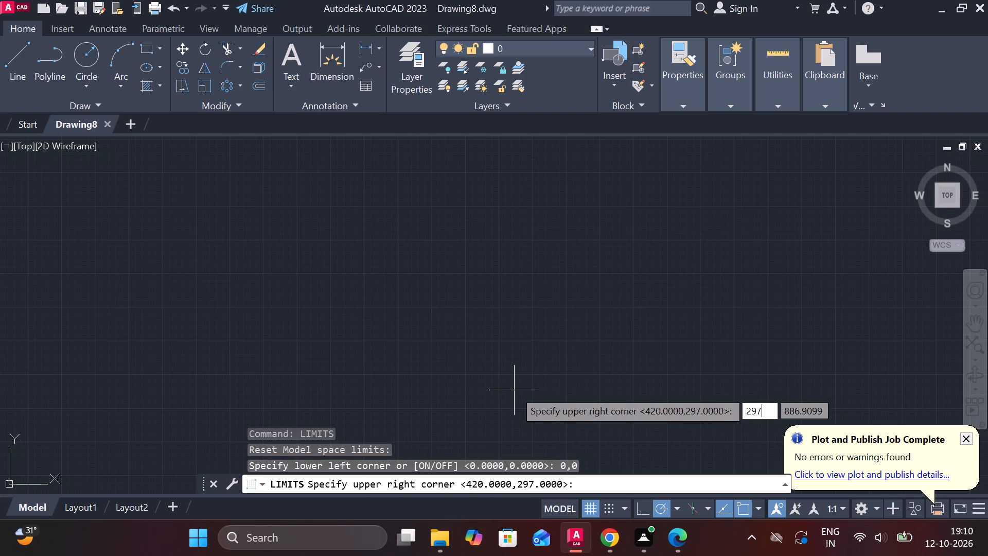
{"action": "type", "text": ",210"}
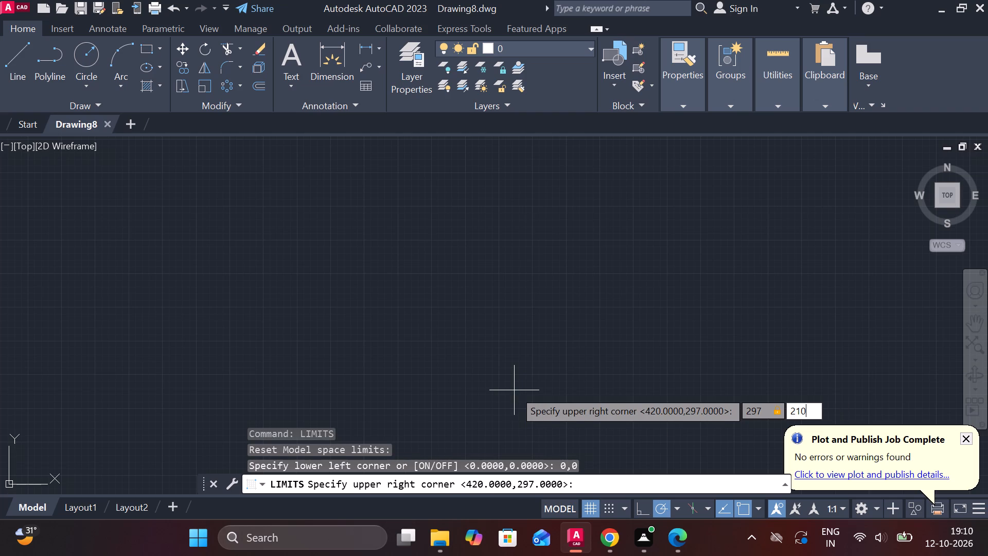
{"action": "key", "text": "Return"}
Draw a 6-sided polygon circumscribed about a circle of radius 13 in the empty drawing area.
{"action": "key", "text": "z"}
{"action": "key", "text": "Return"}
{"action": "key", "text": "e"}
{"action": "key", "text": "Return"}
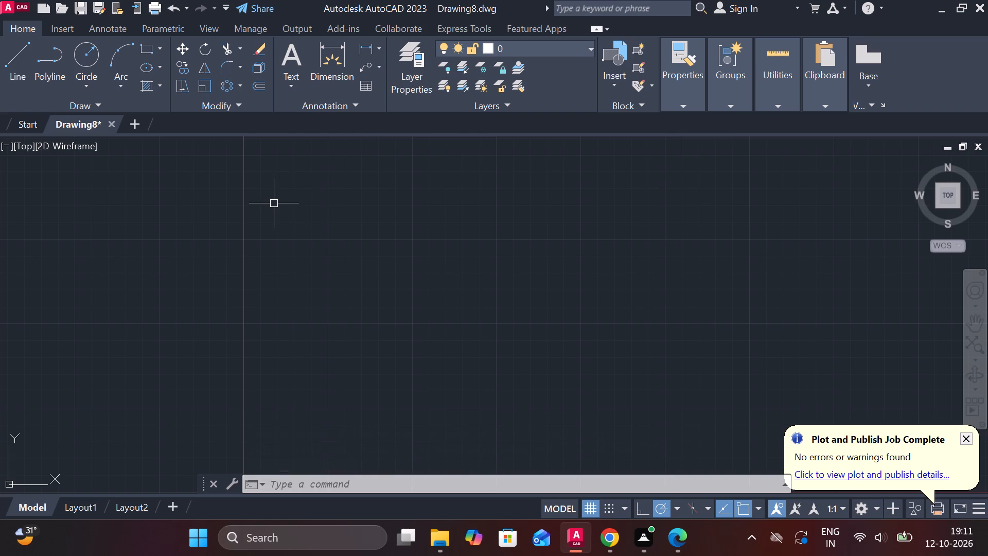
{"action": "left_click", "coordinate": [160, 48]}
{"action": "left_click", "coordinate": [181, 105]}
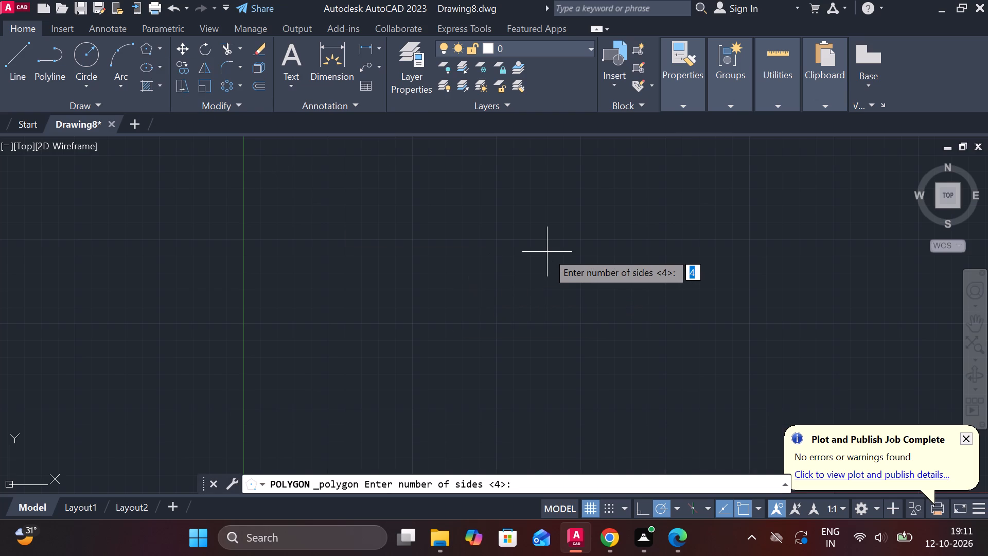
{"action": "key", "text": "6"}
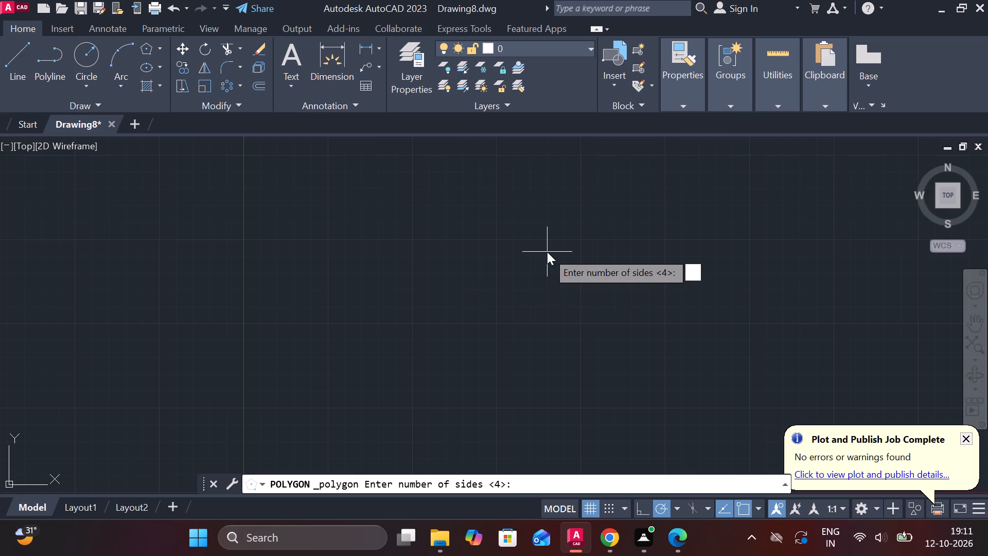
{"action": "key", "text": "Return"}
{"action": "left_click", "coordinate": [547, 252]}
{"action": "left_click_drag", "start_coordinate": [581, 304], "coordinate": [547, 252]}
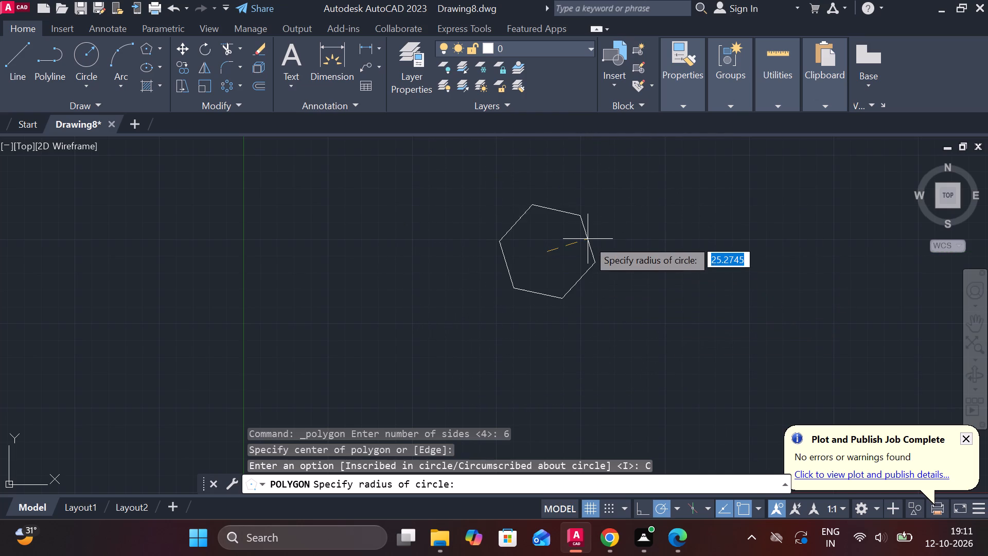
{"action": "key", "text": "1"}
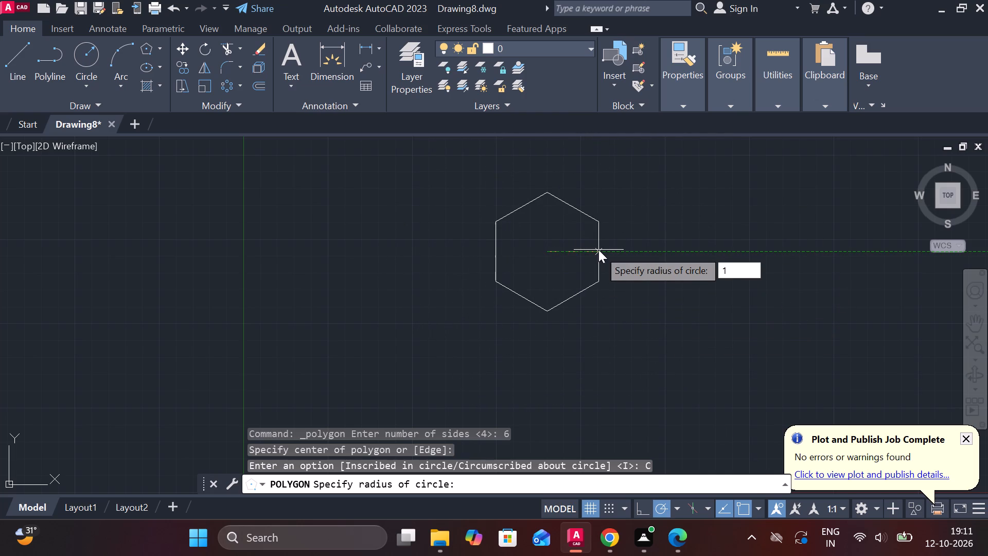
{"action": "type", "text": "3"}
{"action": "key", "text": "space"}
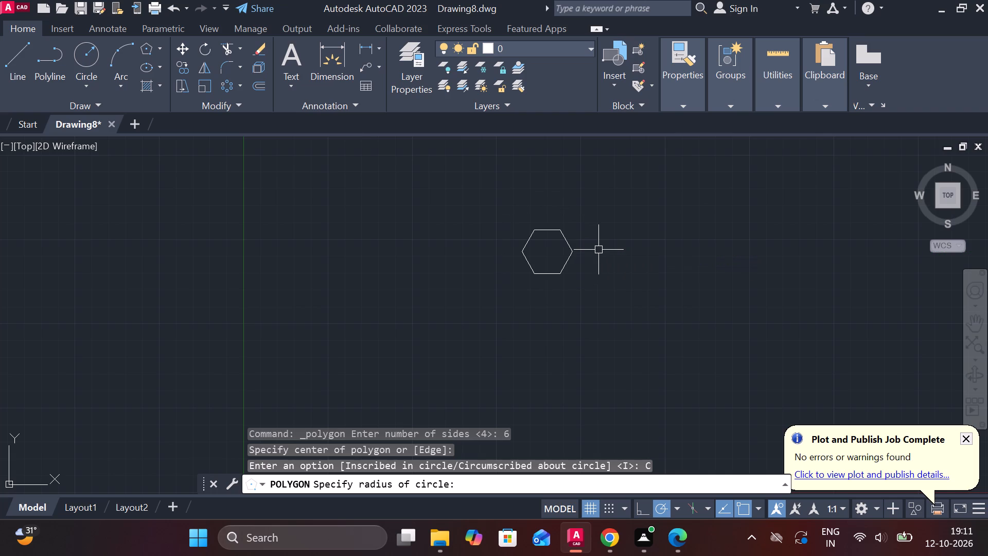
Check the distance from the hexagon's centre to its right vertex with a temporary linear dimension.
{"action": "left_click", "coordinate": [363, 48]}
{"action": "scroll", "coordinate": [599, 227], "scroll_direction": "up", "scroll_amount": 2}
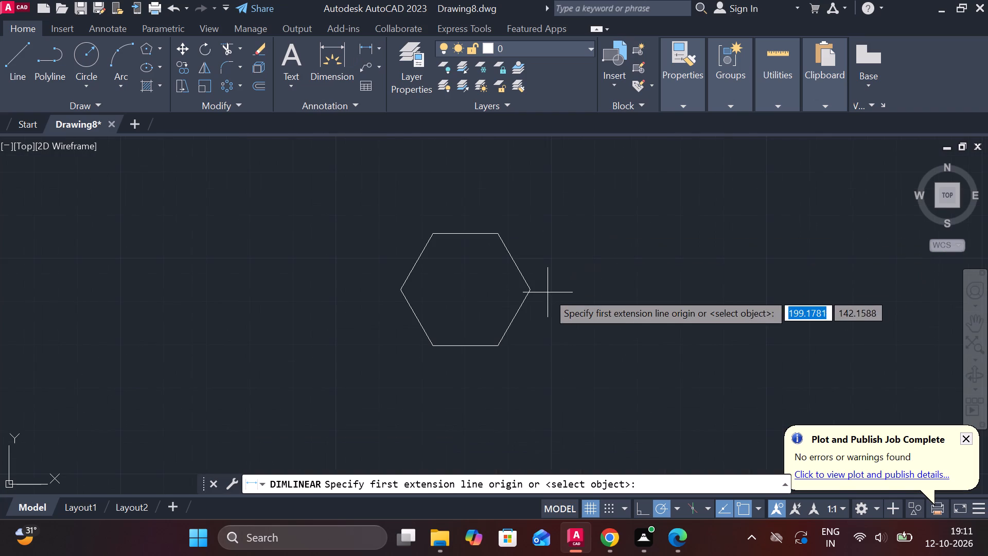
{"action": "left_click", "coordinate": [464, 296]}
{"action": "scroll", "coordinate": [532, 290], "scroll_direction": "up", "scroll_amount": 2}
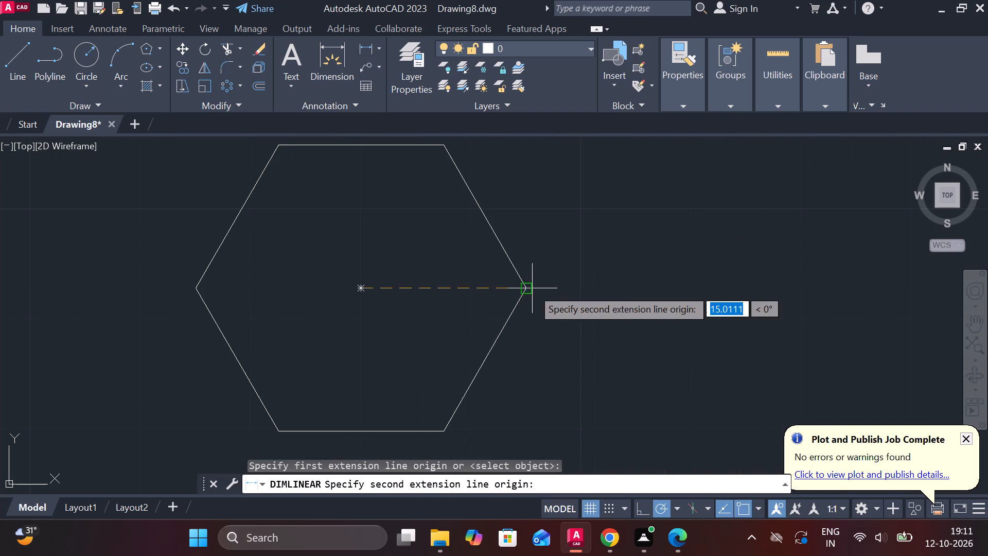
{"action": "left_click", "coordinate": [522, 288]}
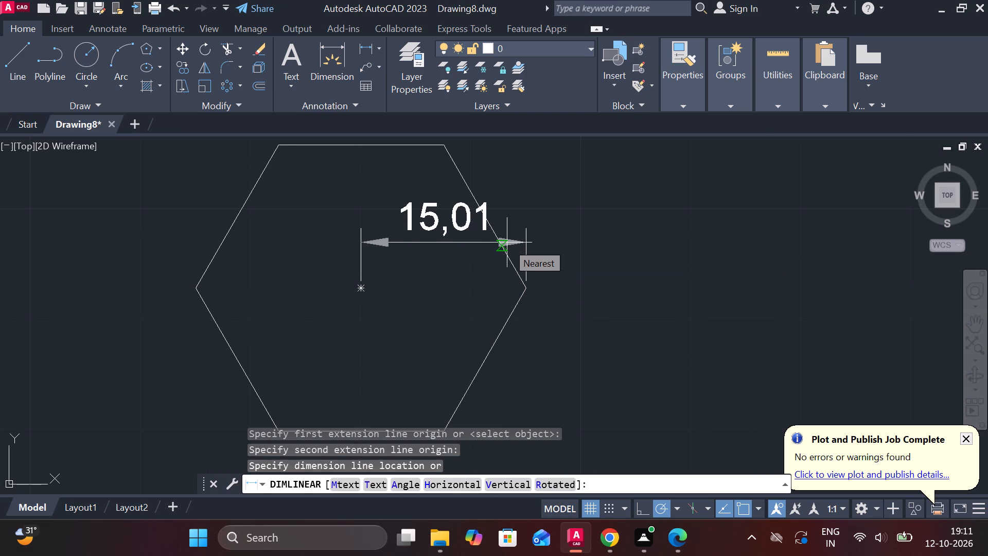
{"action": "key", "text": "Escape"}
{"action": "scroll", "coordinate": [507, 242], "scroll_direction": "down", "scroll_amount": 1}
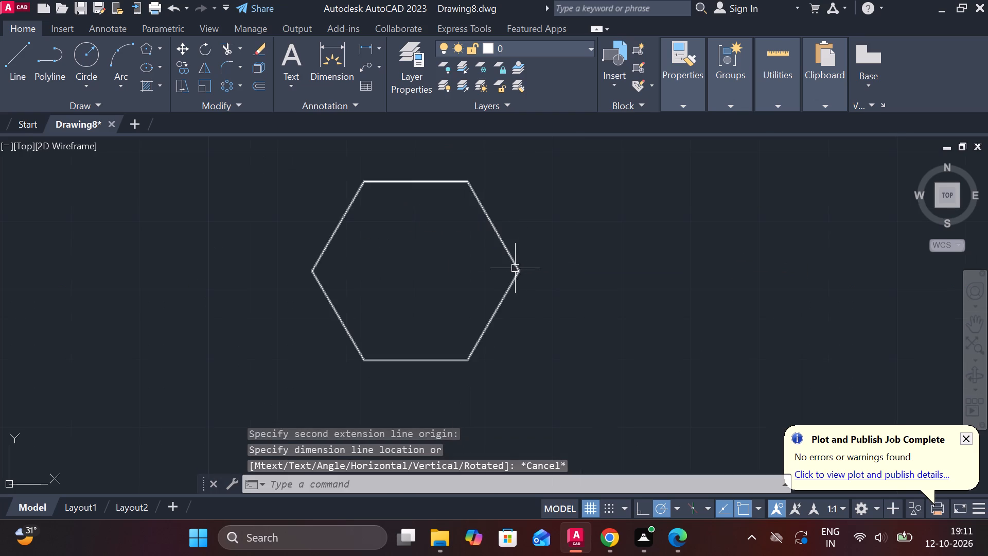
{"action": "left_click", "coordinate": [539, 321]}
{"action": "key", "text": "Escape"}
Draw a circle of radius 26 centred on the hexagon.
{"action": "type", "text": "C"}
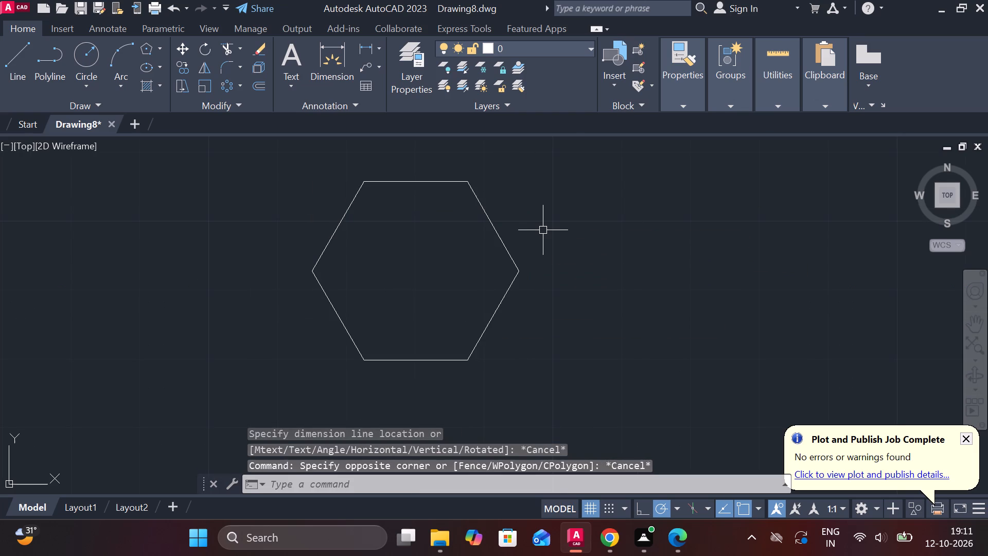
{"action": "key", "text": "space"}
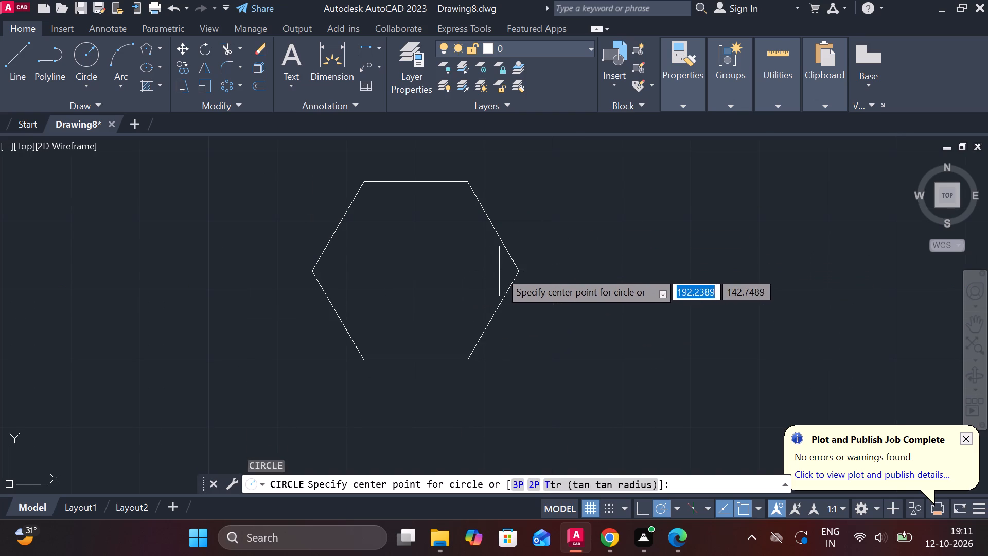
{"action": "left_click", "coordinate": [420, 266]}
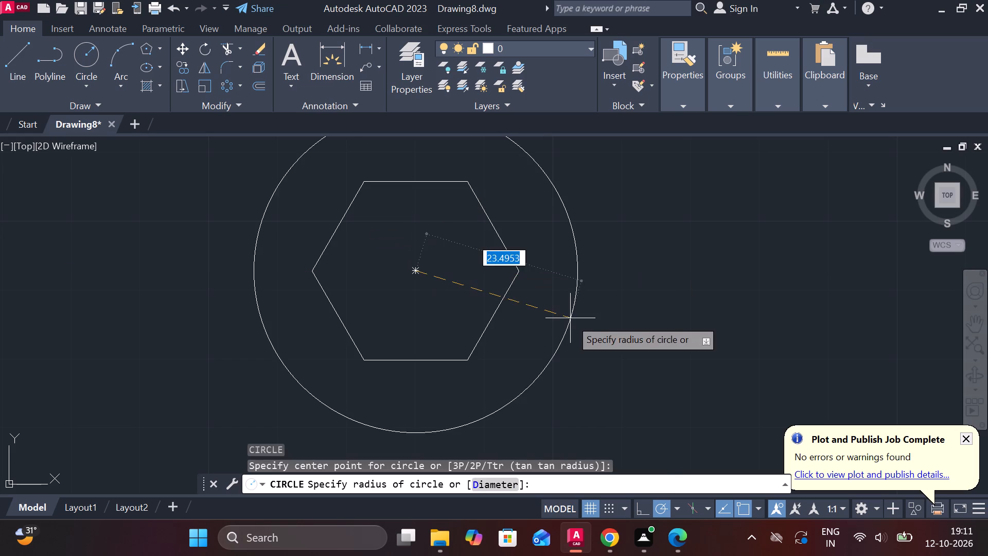
{"action": "type", "text": "26"}
{"action": "key", "text": "space"}
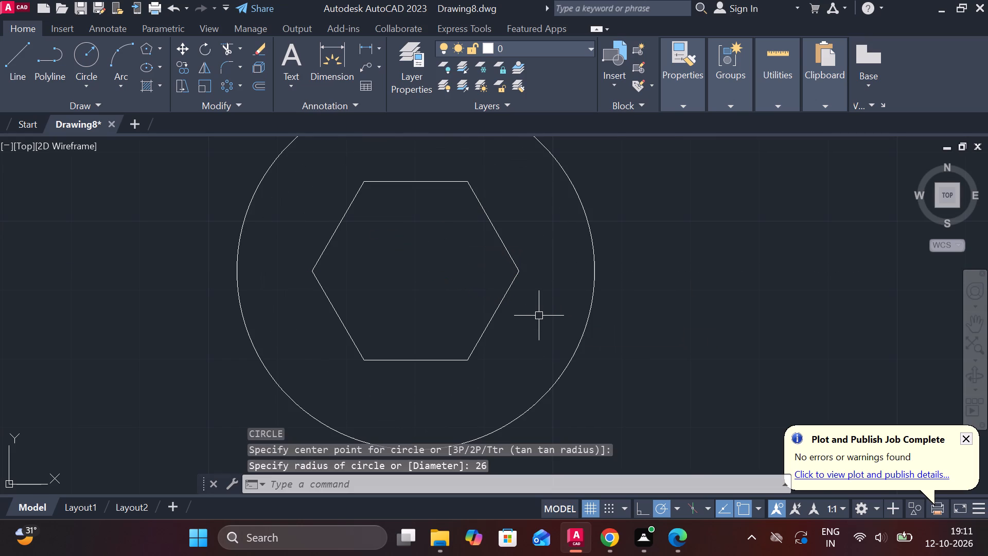
{"action": "scroll", "coordinate": [537, 307], "scroll_direction": "down", "scroll_amount": 2}
{"action": "middle_click_drag", "start_coordinate": [535, 307], "coordinate": [513, 307]}
{"action": "scroll", "coordinate": [508, 298], "scroll_direction": "up", "scroll_amount": 1}
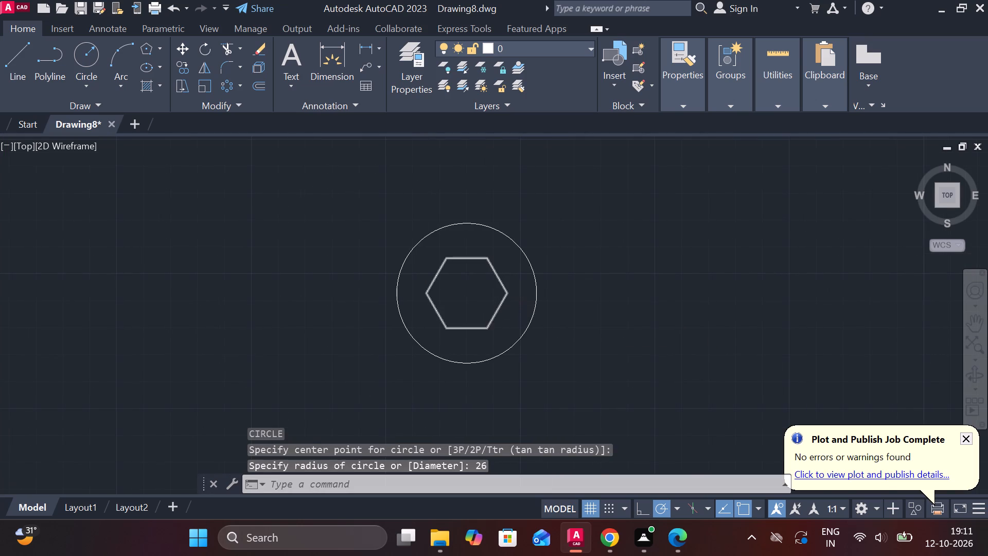
{"action": "key", "text": "ctrl+z"}
{"action": "key", "text": "Escape"}
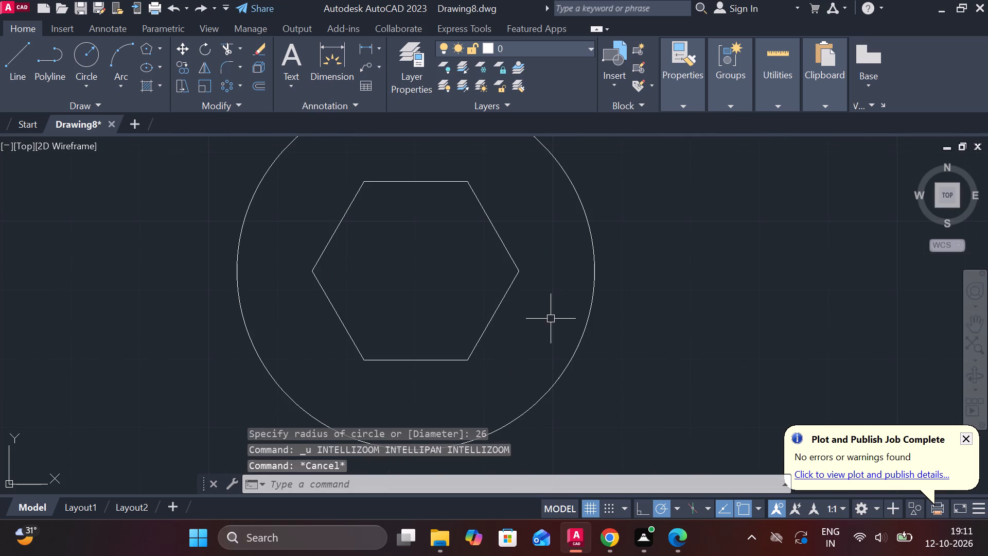
Draw a separate circle of diameter 26 to the right of the large circle.
{"action": "type", "text": "C"}
{"action": "key", "text": "space"}
{"action": "middle_click_drag", "start_coordinate": [607, 311], "coordinate": [412, 303]}
{"action": "left_click", "coordinate": [529, 276]}
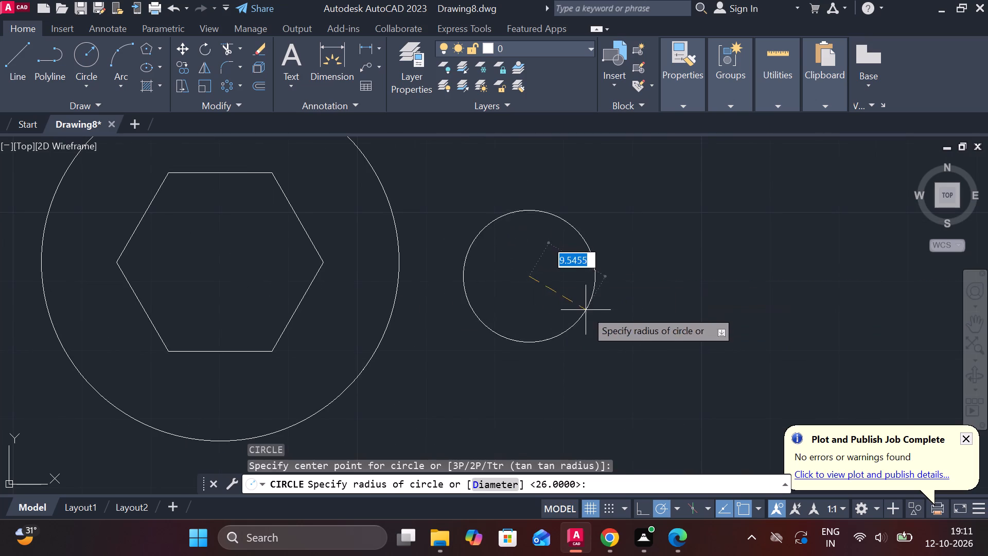
{"action": "type", "text": "D"}
{"action": "key", "text": "space"}
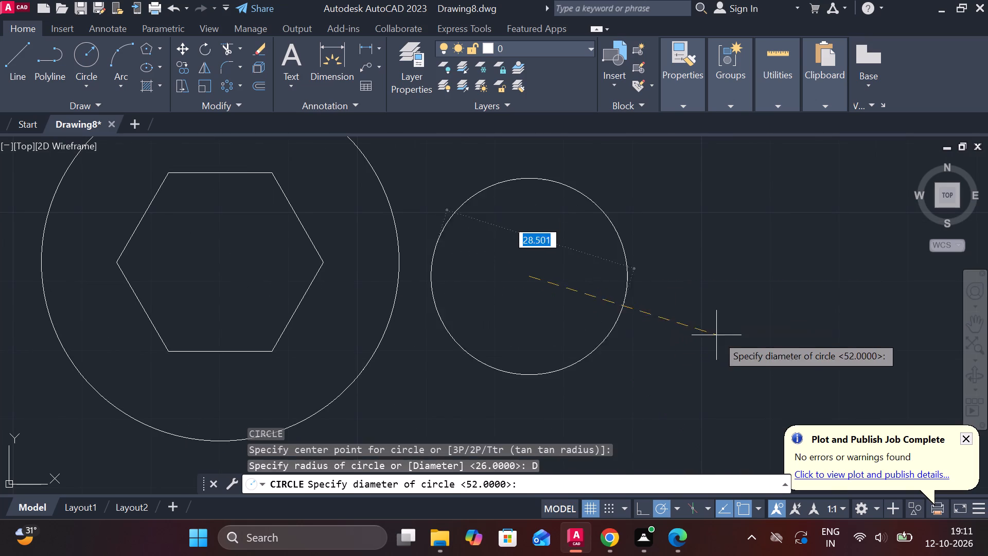
{"action": "key", "text": "2"}
{"action": "key", "text": "6"}
{"action": "key", "text": "Return"}
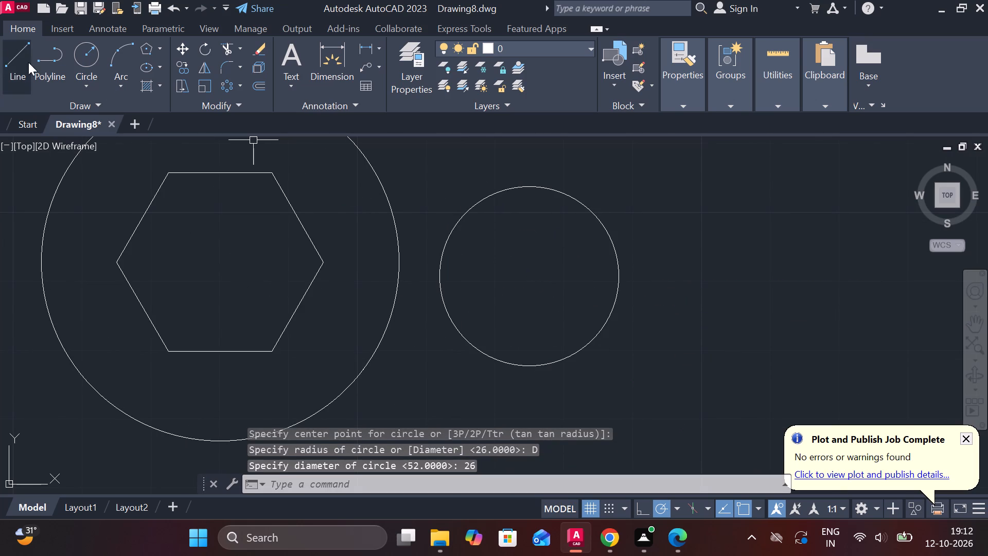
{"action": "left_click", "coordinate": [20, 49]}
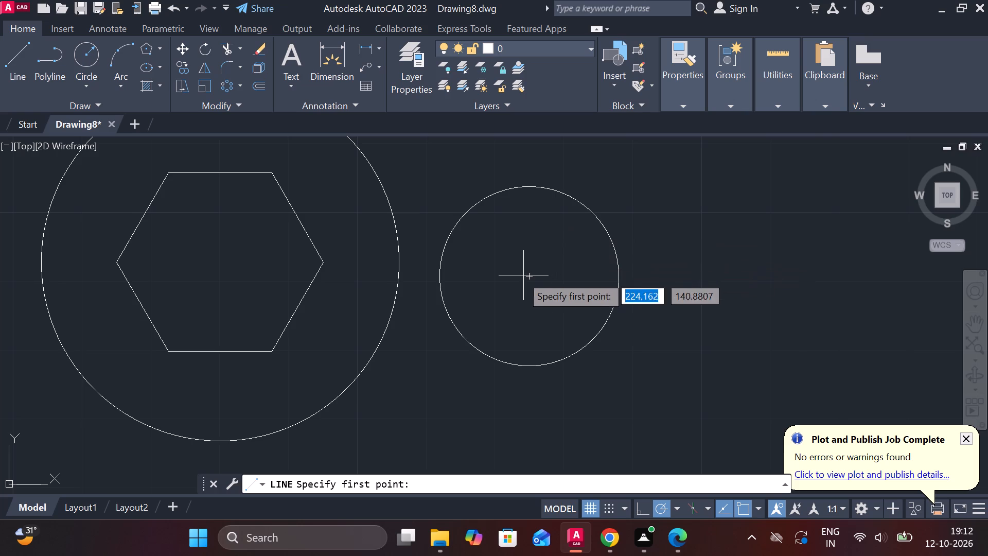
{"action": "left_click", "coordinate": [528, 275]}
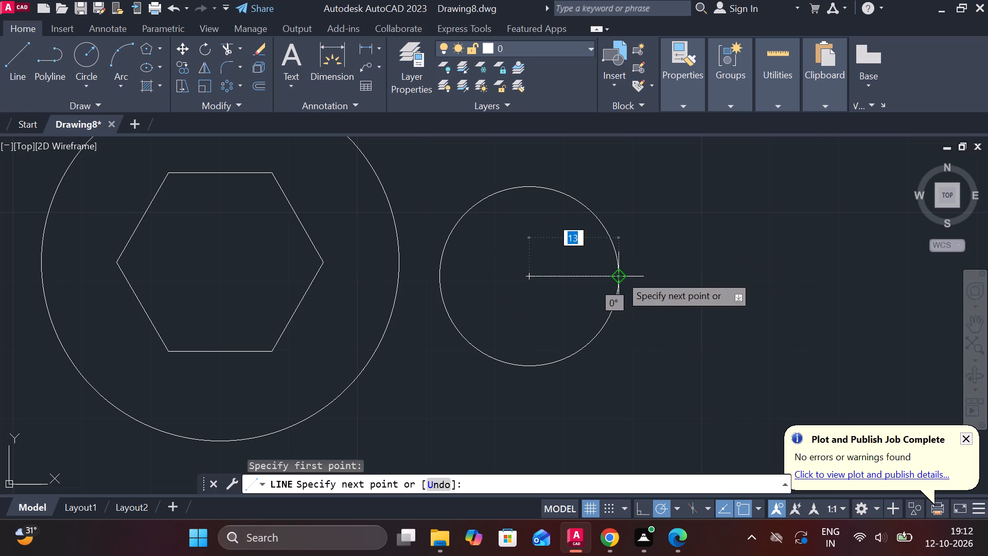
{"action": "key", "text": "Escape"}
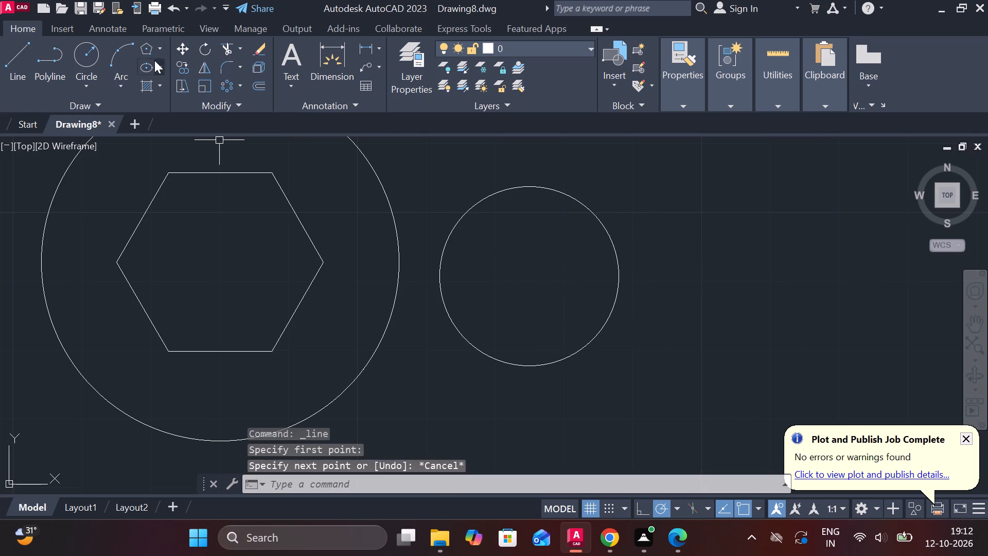
Draw a 6-sided polygon circumscribed about the 26 diameter circle, using its centre and its bottom quadrant for the radius.
{"action": "left_click", "coordinate": [145, 44]}
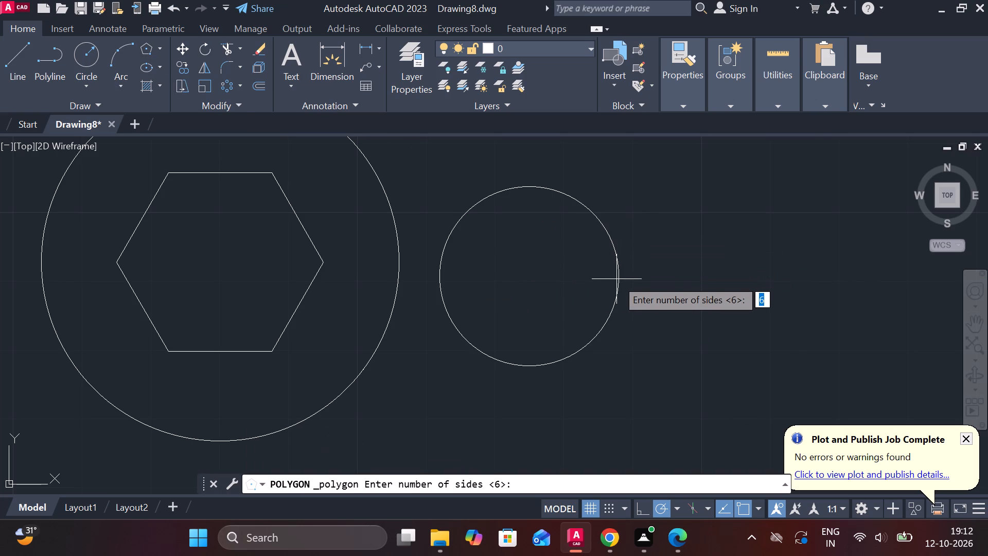
{"action": "key", "text": "space"}
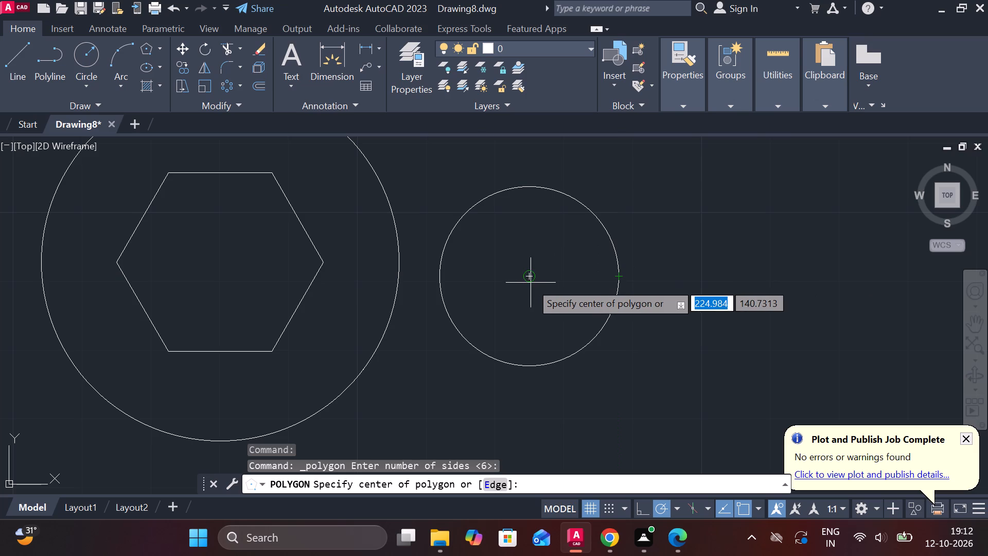
{"action": "left_click", "coordinate": [531, 277]}
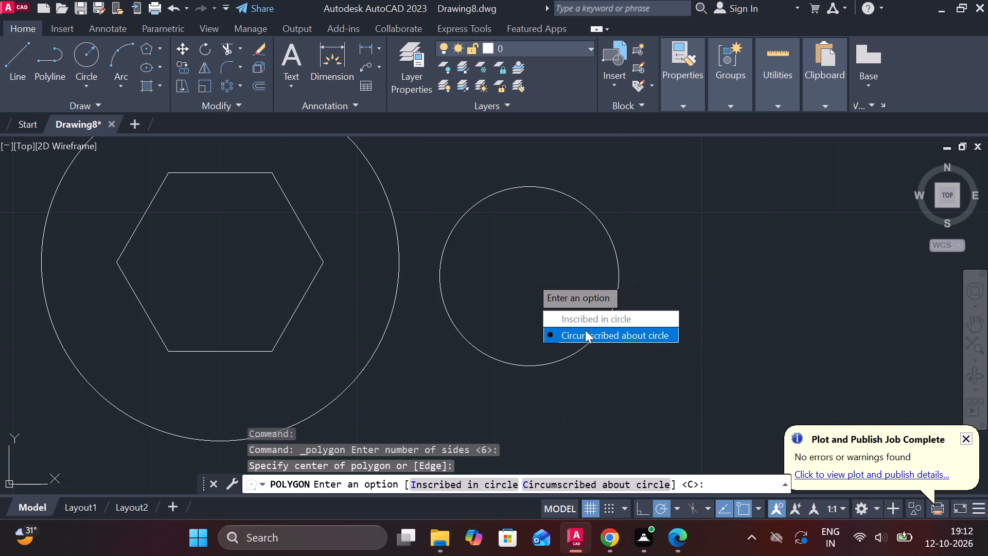
{"action": "left_click_drag", "start_coordinate": [590, 332], "coordinate": [531, 277]}
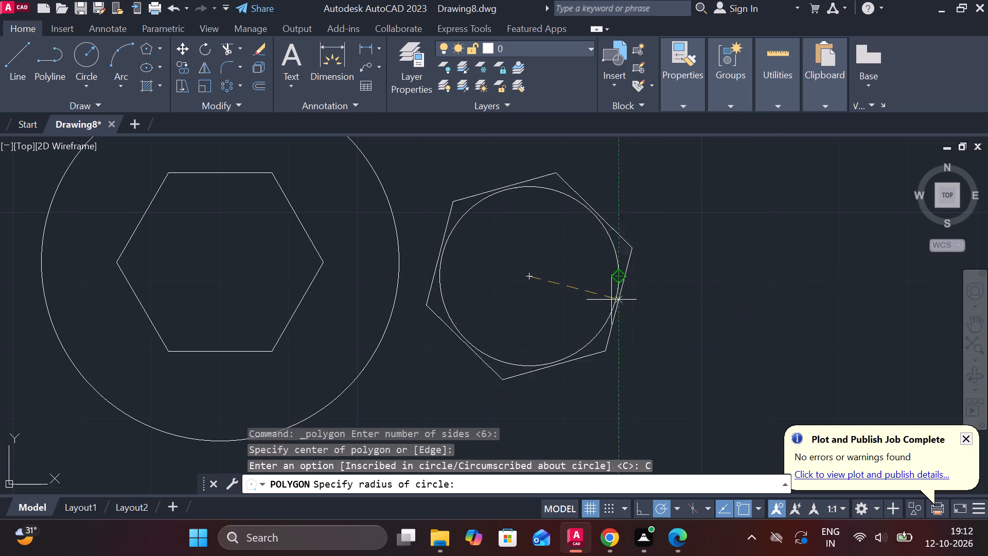
{"action": "double_click", "coordinate": [527, 363]}
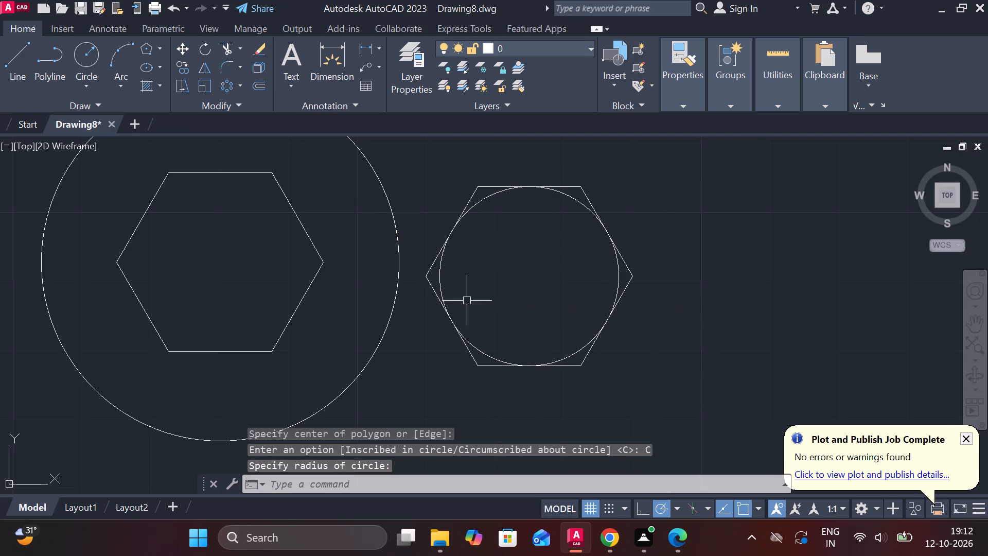
Check the new hexagon's width across its left and right vertices with a temporary linear dimension.
{"action": "left_click", "coordinate": [364, 44]}
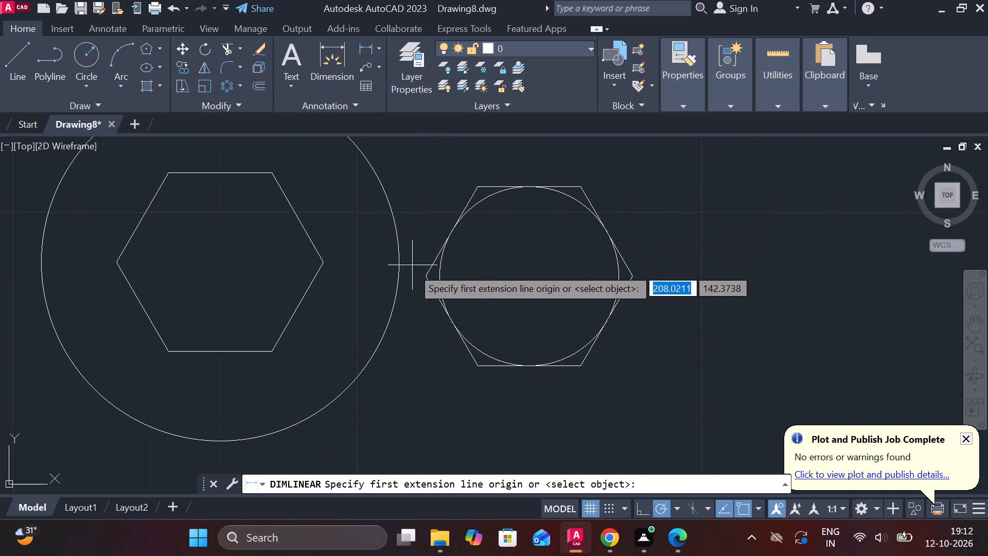
{"action": "left_click", "coordinate": [419, 276]}
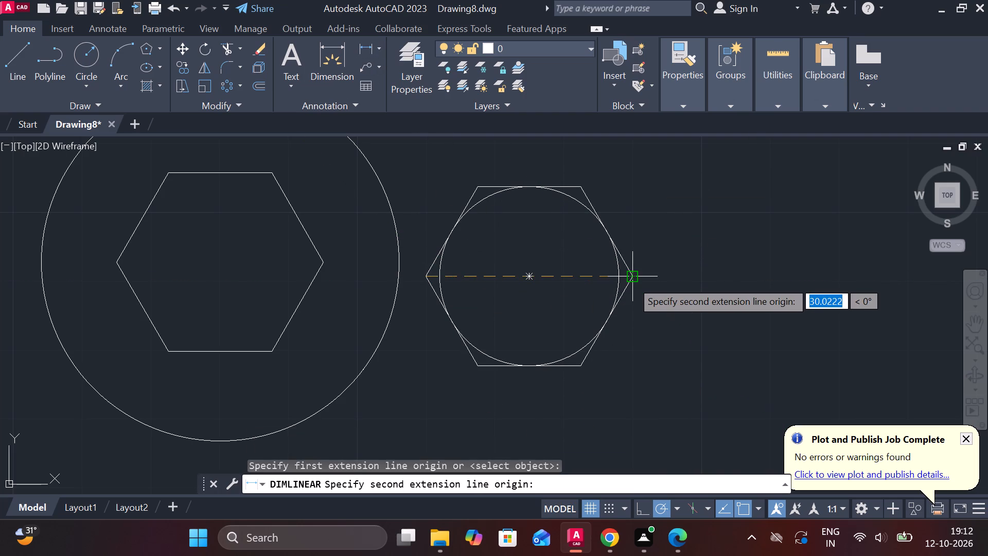
{"action": "left_click", "coordinate": [627, 277]}
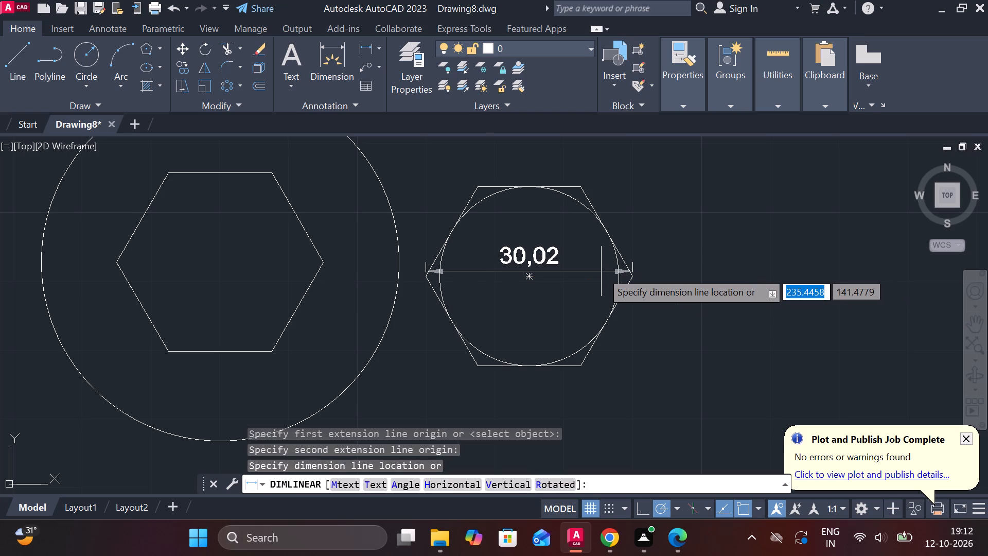
{"action": "key", "text": "Escape"}
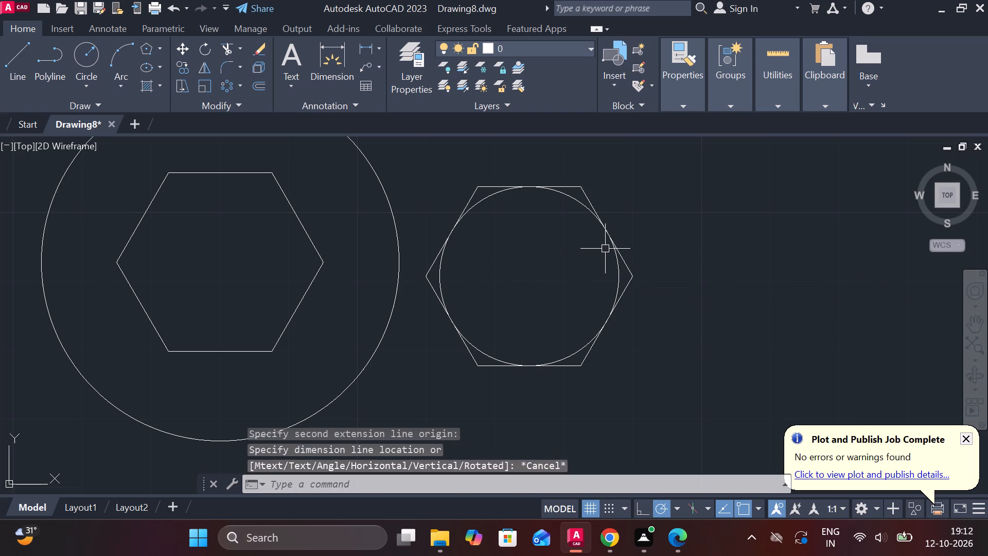
Check the circumscribed hexagon's distances from its centre to its top edge and to its right vertex with temporary linear dimensions.
{"action": "left_click", "coordinate": [370, 44]}
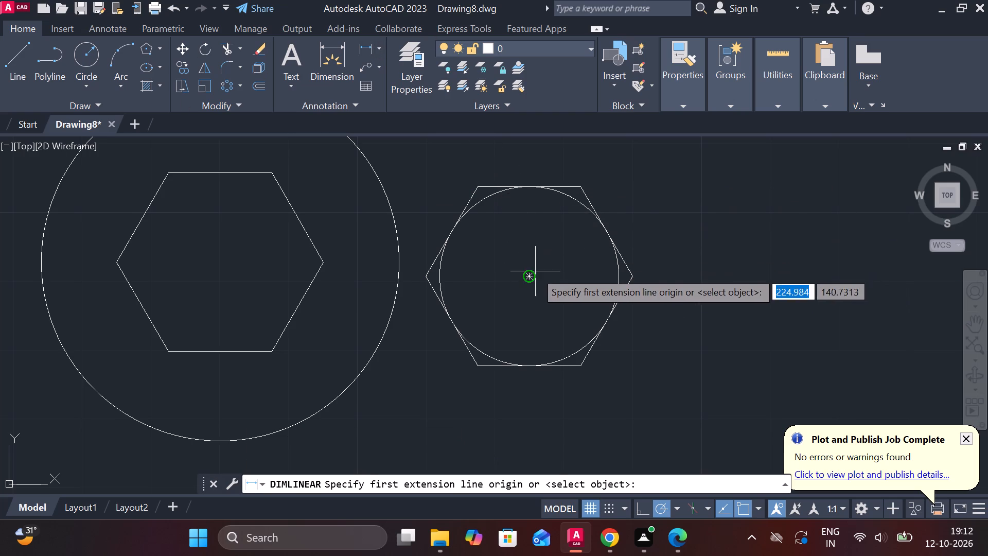
{"action": "left_click", "coordinate": [535, 272]}
{"action": "left_click", "coordinate": [527, 192]}
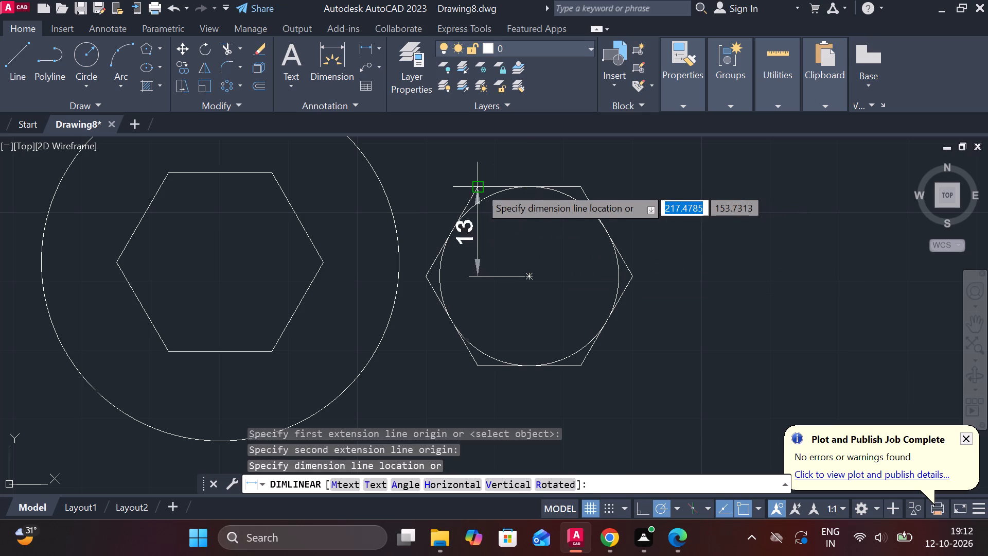
{"action": "key", "text": "Escape"}
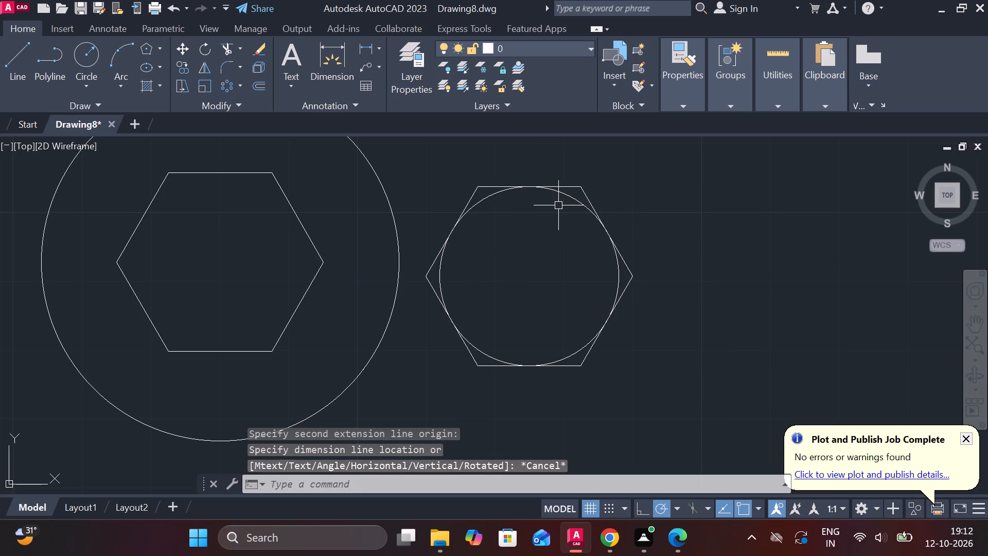
{"action": "key", "text": "space"}
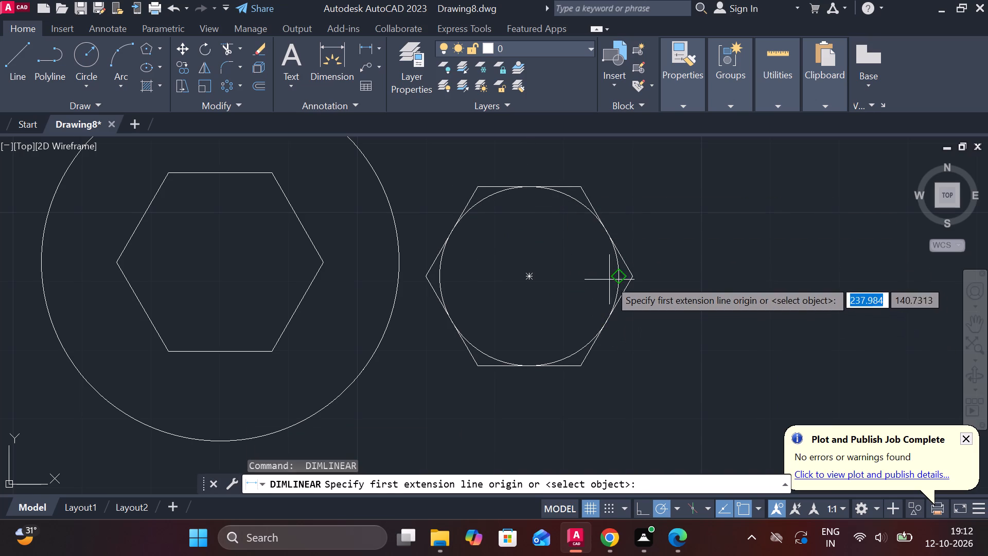
{"action": "left_click", "coordinate": [526, 275]}
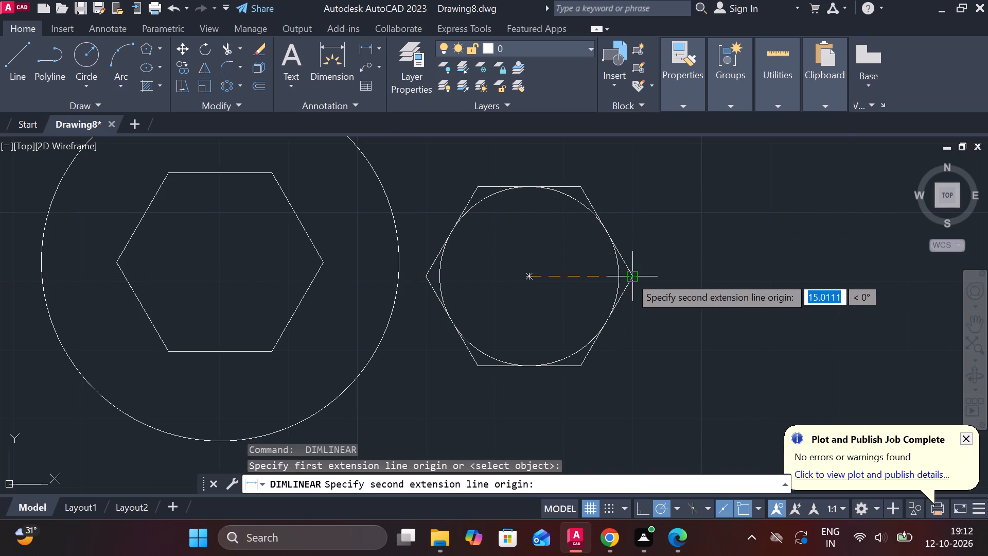
{"action": "key", "text": "Escape"}
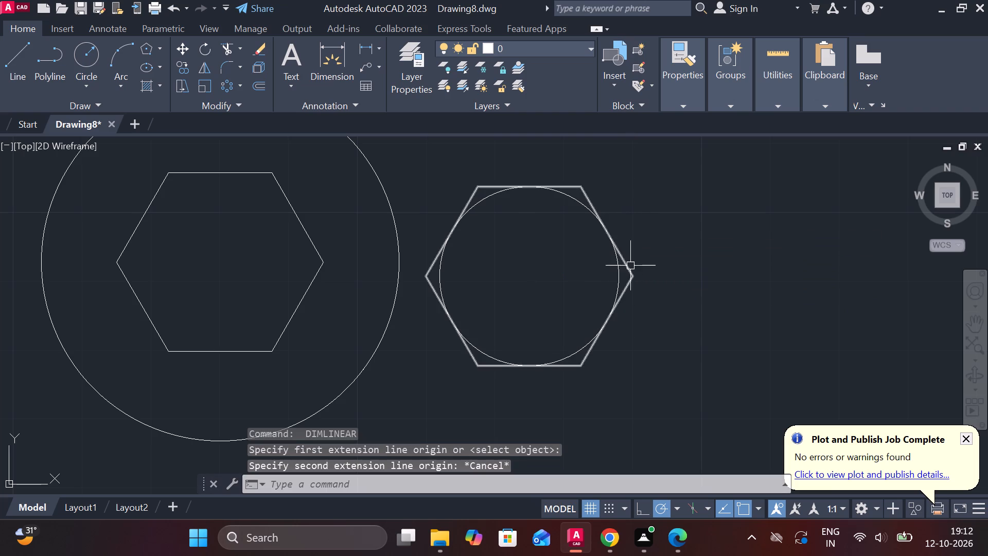
Erase the hexagon circumscribed about the 26 diameter circle.
{"action": "left_click", "coordinate": [630, 266]}
{"action": "type", "text": "E"}
{"action": "key", "text": "space"}
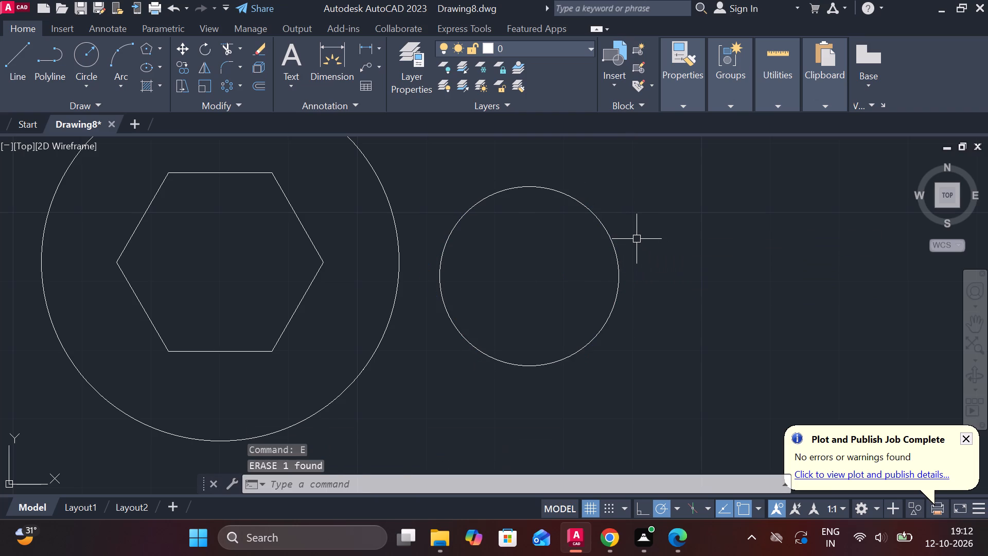
Draw a 6-sided polygon inscribed in the 26 diameter circle, using its centre and its right quadrant for the radius.
{"action": "left_click", "coordinate": [142, 46]}
{"action": "key", "text": "space"}
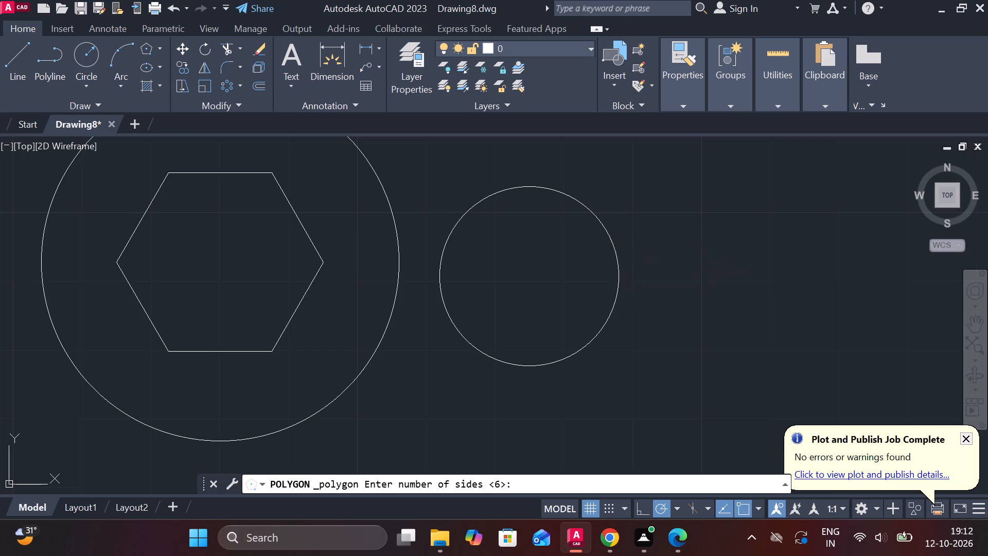
{"action": "left_click", "coordinate": [532, 272]}
{"action": "left_click_drag", "start_coordinate": [585, 311], "coordinate": [532, 272]}
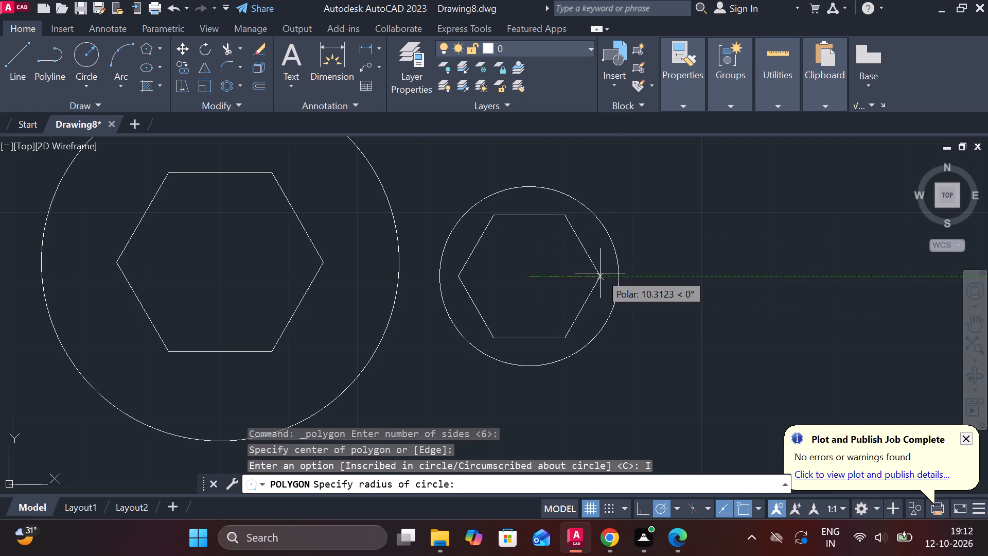
{"action": "left_click", "coordinate": [618, 277]}
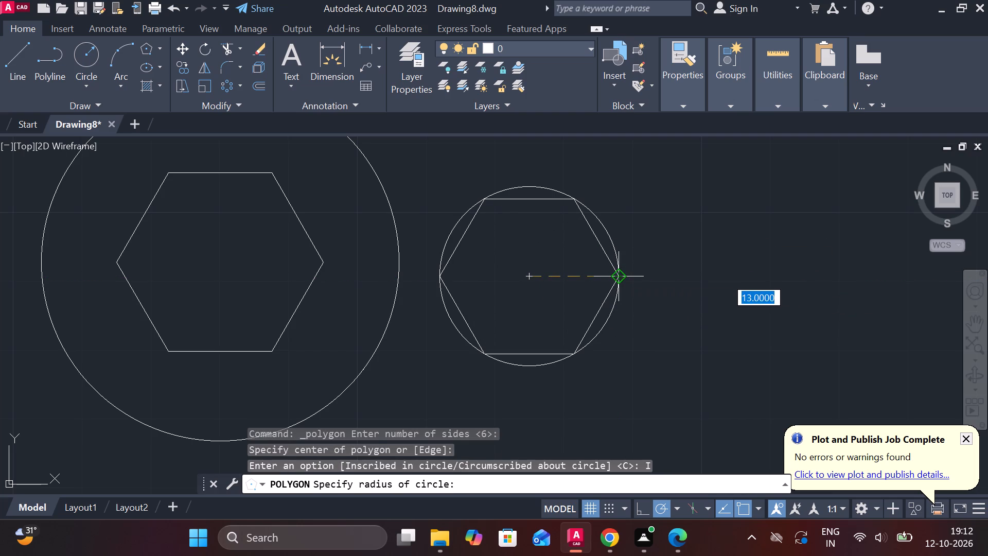
{"action": "key", "text": "Escape"}
Erase the large circle together with the hexagon inside it.
{"action": "scroll", "coordinate": [412, 280], "scroll_direction": "down", "scroll_amount": 1}
{"action": "left_click_drag", "start_coordinate": [391, 362], "coordinate": [366, 344]}
{"action": "left_click", "coordinate": [207, 162]}
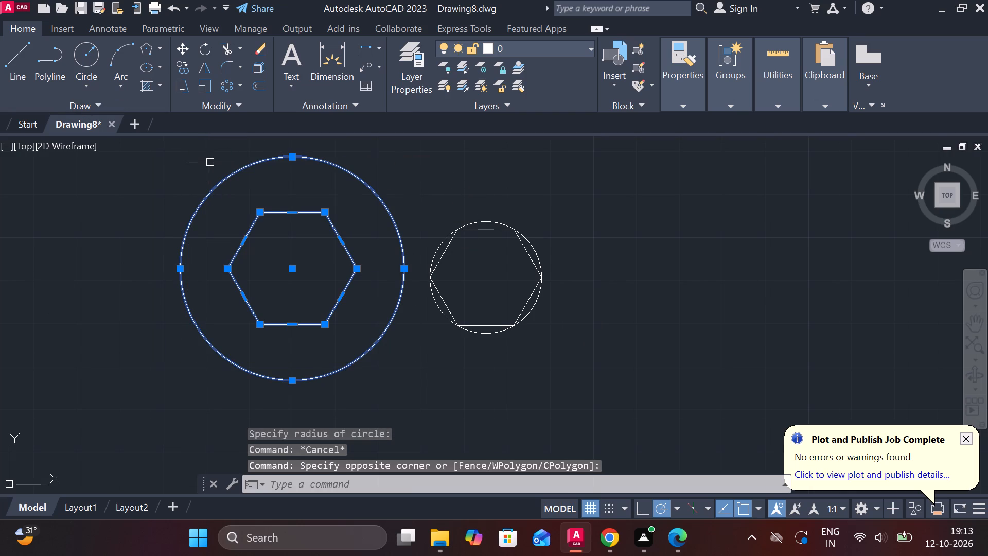
{"action": "type", "text": "E"}
{"action": "key", "text": "space"}
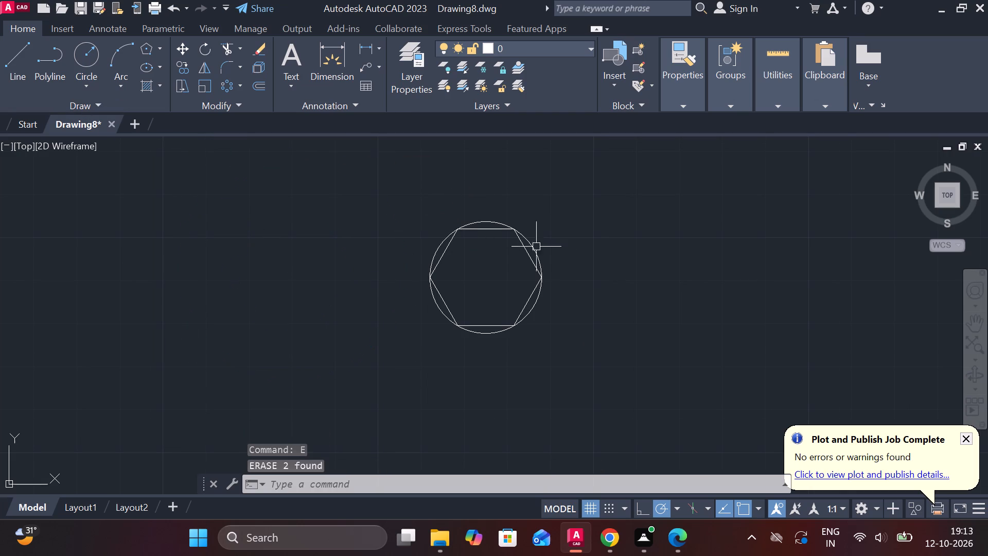
Erase the 26 diameter circle around the remaining hexagon.
{"action": "left_click", "coordinate": [535, 247]}
{"action": "type", "text": "WE"}
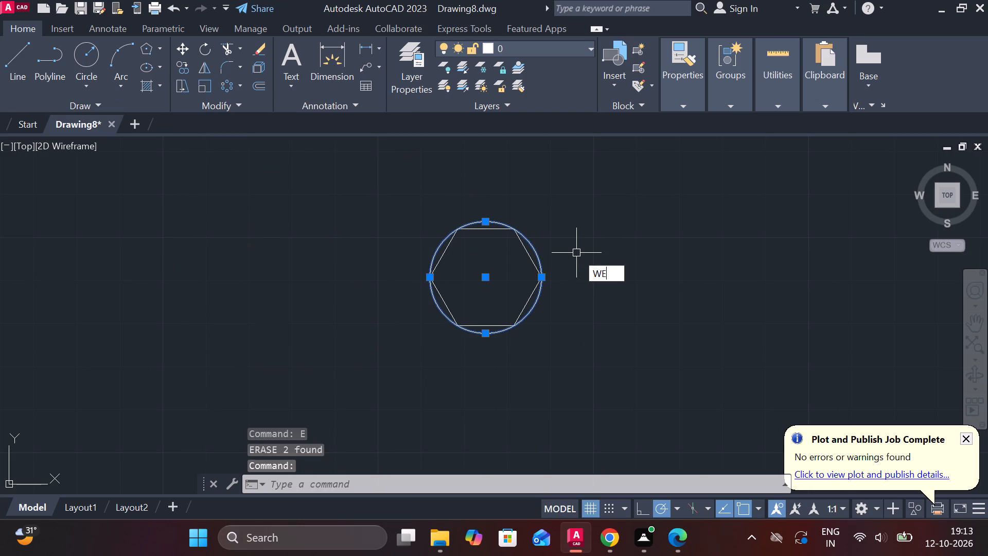
{"action": "key", "text": "BackSpace"}
{"action": "key", "text": "BackSpace"}
{"action": "type", "text": "E"}
{"action": "key", "text": "space"}
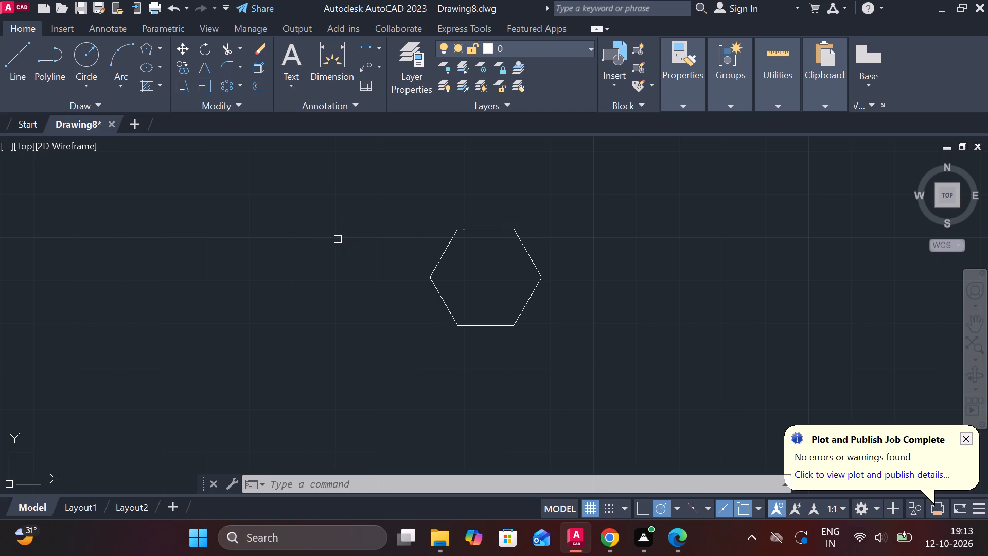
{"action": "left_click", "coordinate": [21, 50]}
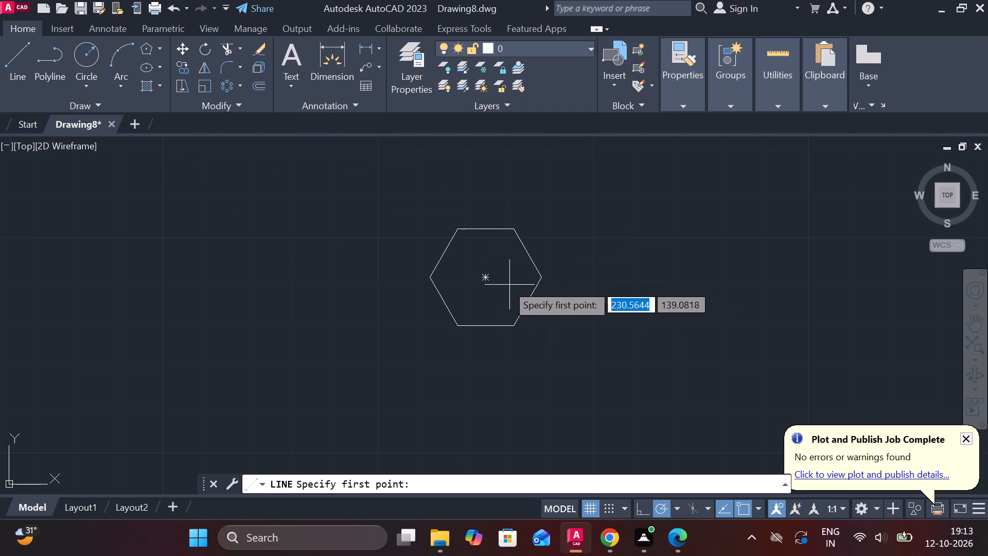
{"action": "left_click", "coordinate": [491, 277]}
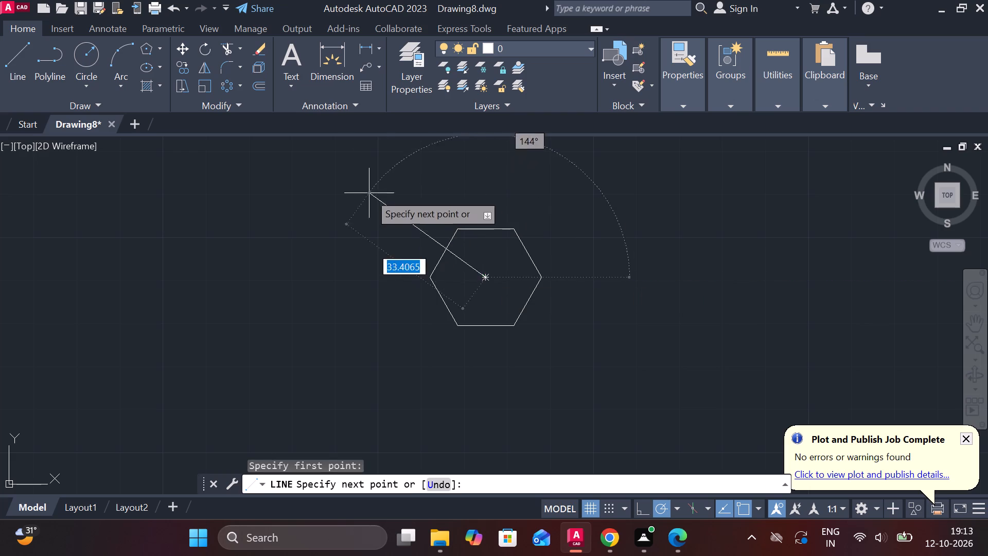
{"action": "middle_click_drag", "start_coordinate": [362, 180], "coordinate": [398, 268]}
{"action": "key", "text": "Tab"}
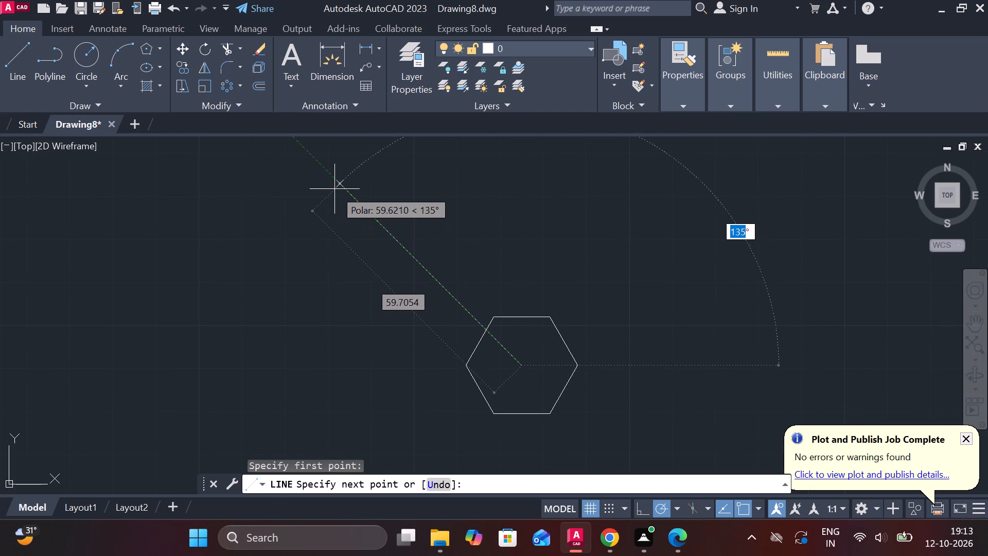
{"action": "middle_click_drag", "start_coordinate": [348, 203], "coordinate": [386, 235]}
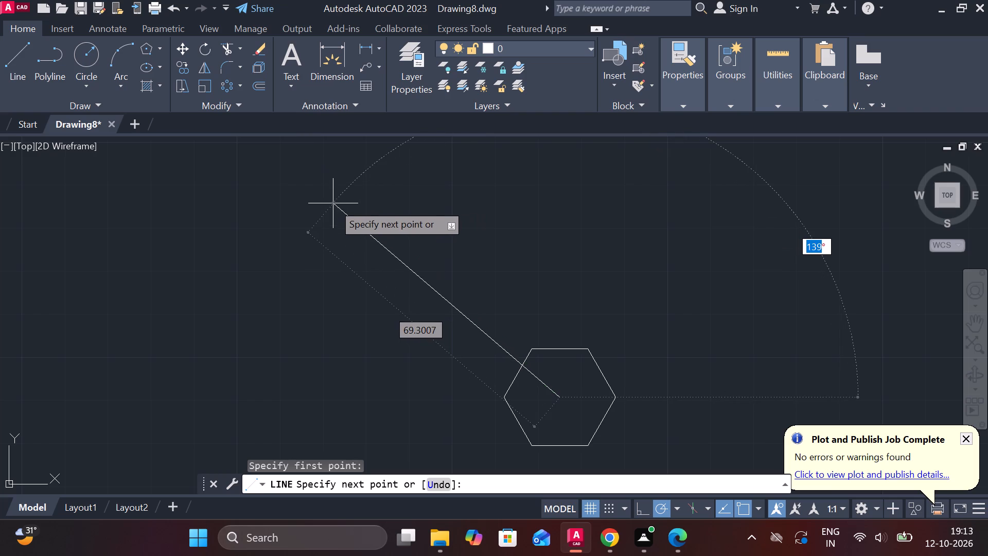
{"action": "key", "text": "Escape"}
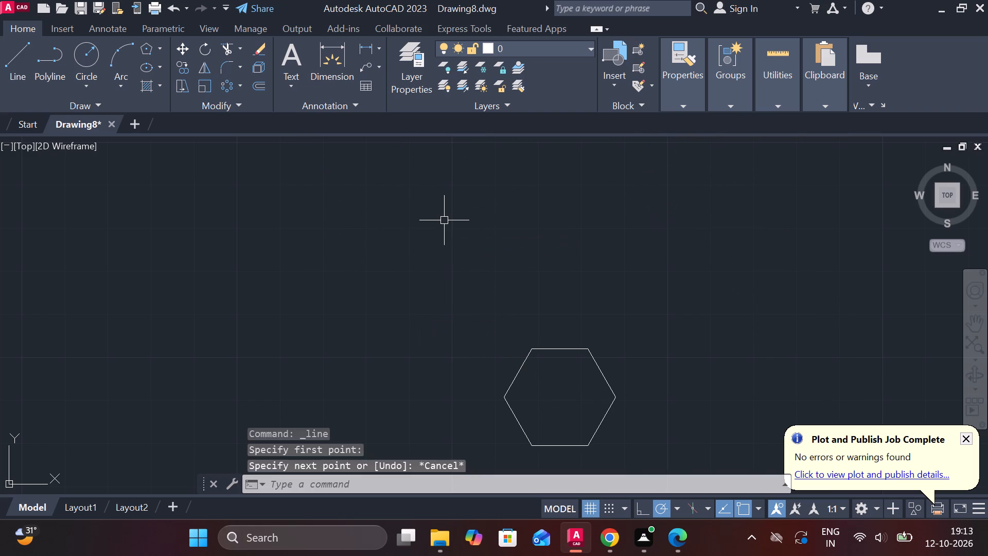
Draw a line from the hexagon's centre toward the upper left, 54 long at an angle of 145°.
{"action": "key", "text": "l"}
{"action": "key", "text": "Return"}
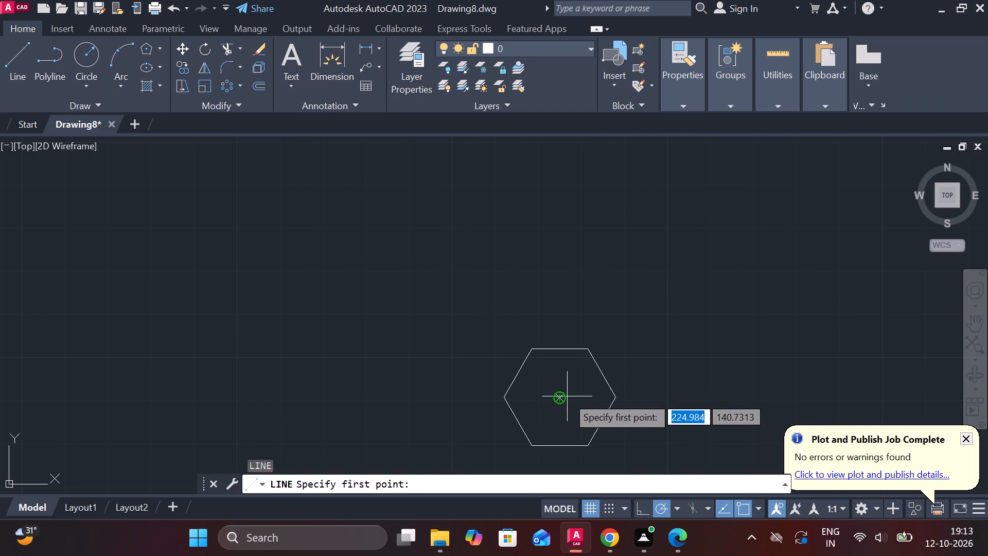
{"action": "left_click", "coordinate": [557, 392]}
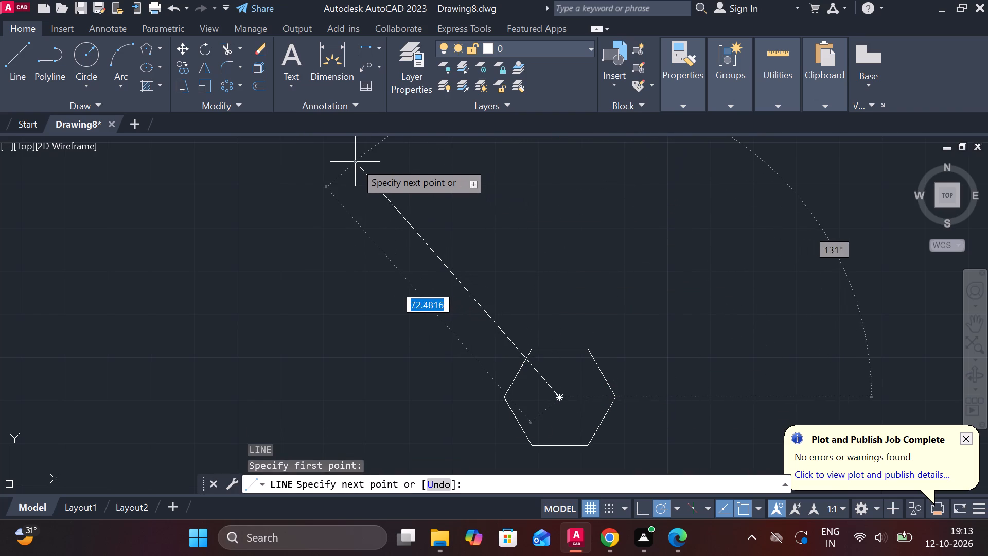
{"action": "type", "text": "54"}
{"action": "key", "text": "Tab"}
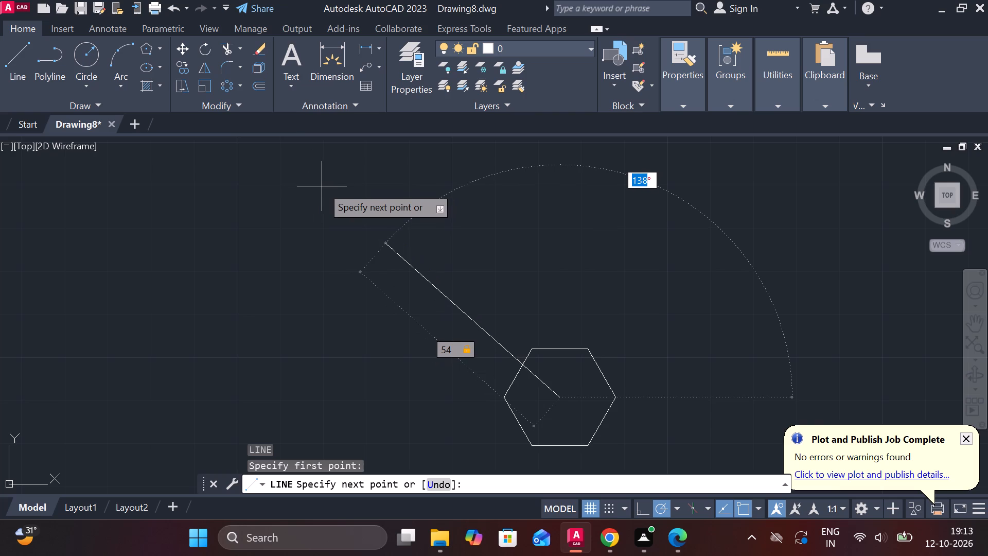
{"action": "type", "text": "145"}
{"action": "key", "text": "Return"}
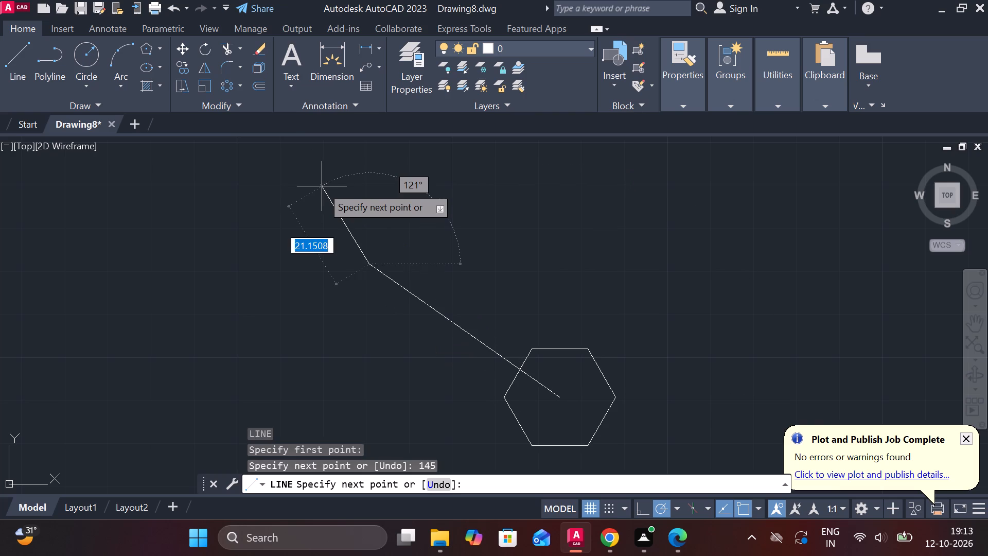
{"action": "middle_click_drag", "start_coordinate": [530, 227], "coordinate": [523, 217]}
{"action": "key", "text": "Escape"}
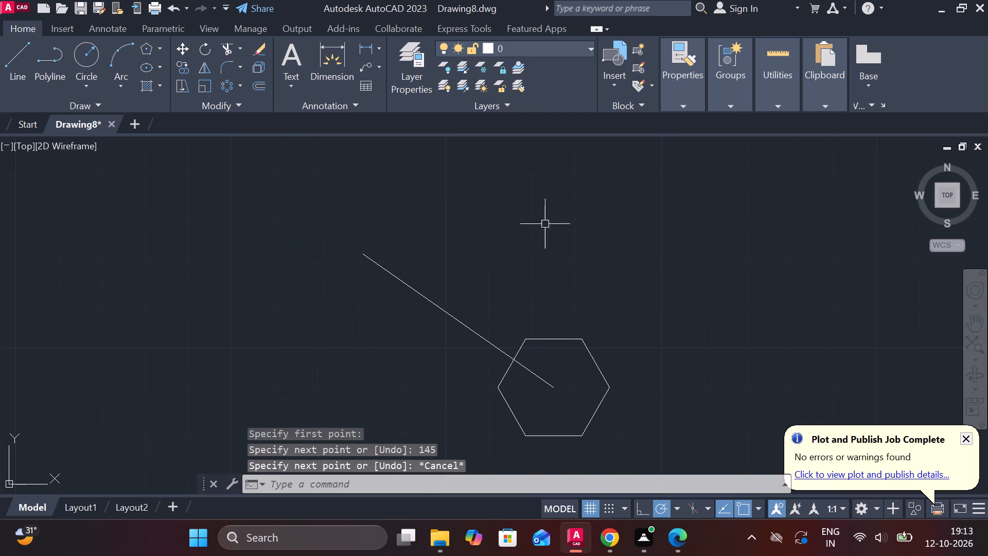
Draw a vertical reference line upward from the hexagon's centre, extending well above the hexagon.
{"action": "key", "text": "l"}
{"action": "key", "text": "Return"}
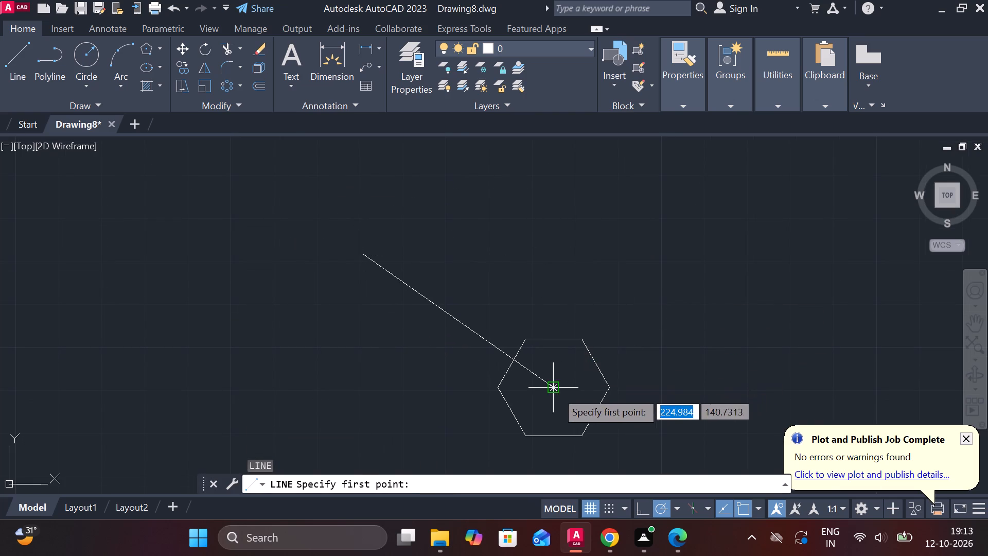
{"action": "left_click", "coordinate": [556, 391]}
{"action": "left_click", "coordinate": [564, 158]}
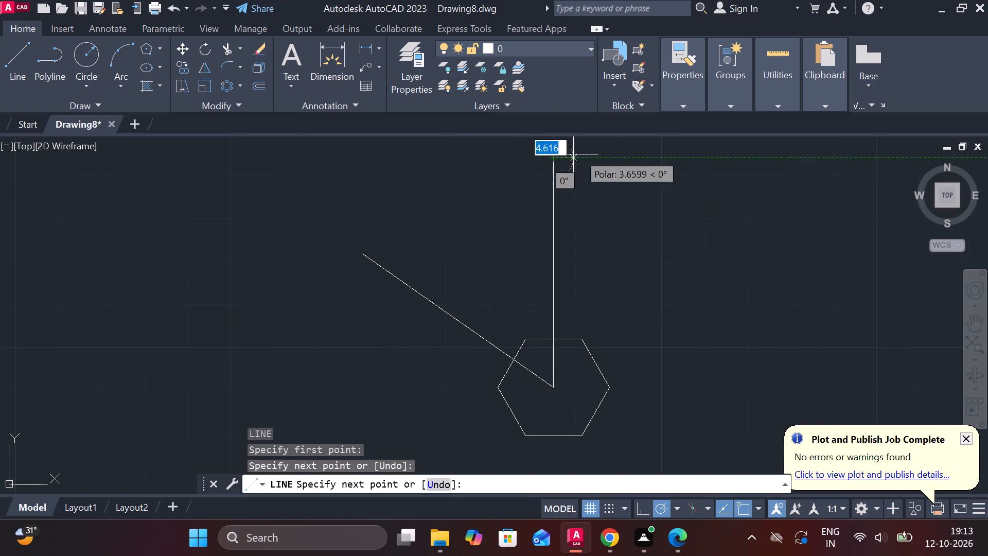
{"action": "key", "text": "Escape"}
Check the angle between the inclined line and the vertical line with a temporary angular dimension.
{"action": "left_click", "coordinate": [377, 44]}
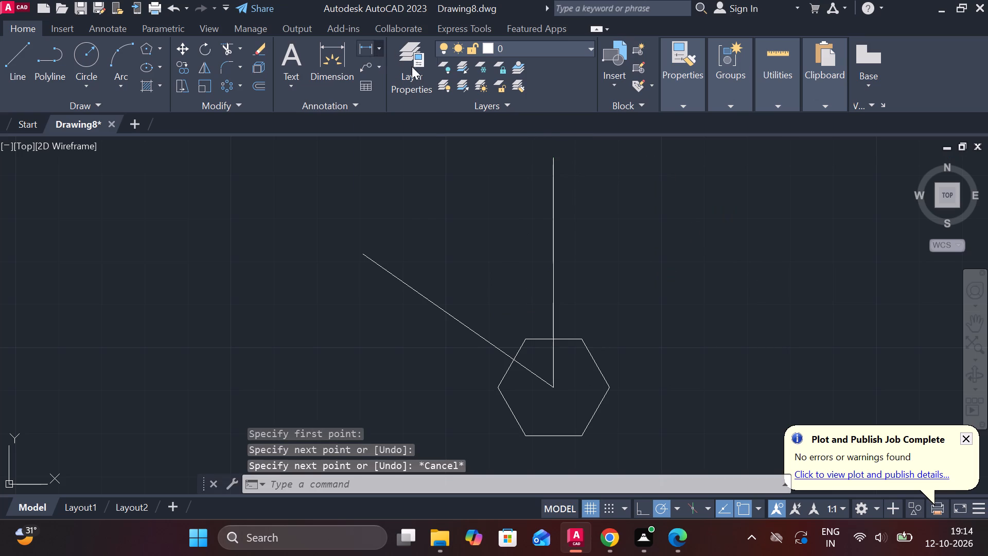
{"action": "left_click", "coordinate": [392, 143]}
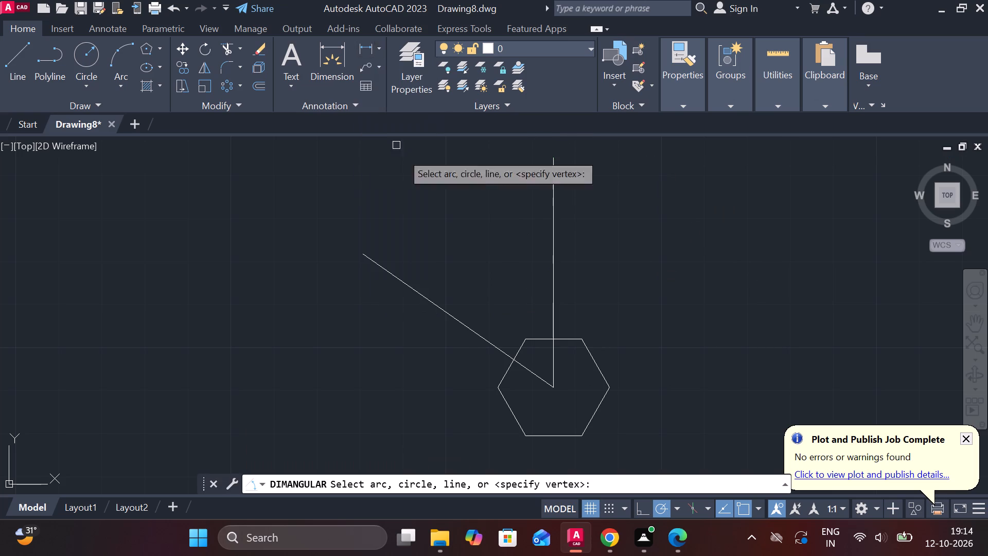
{"action": "left_click", "coordinate": [446, 307]}
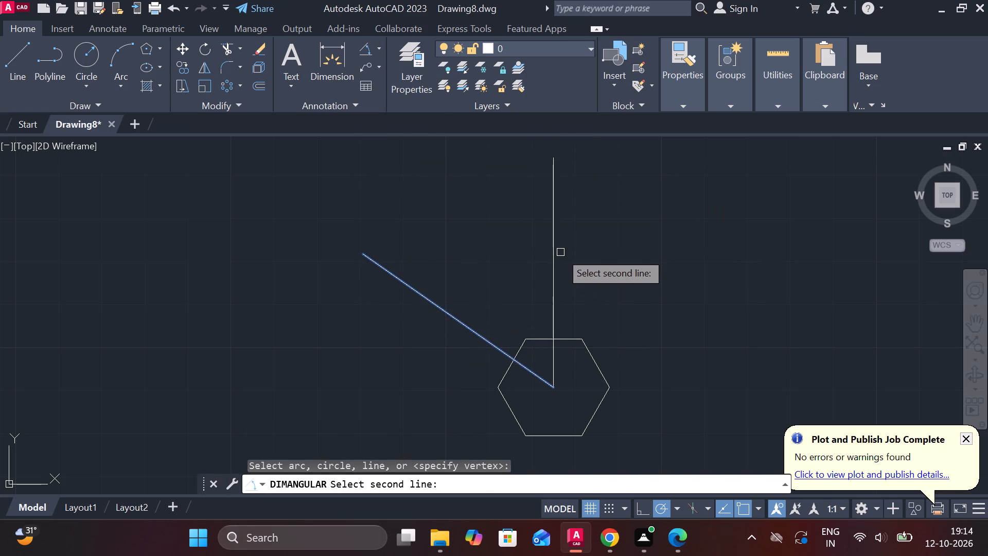
{"action": "left_click", "coordinate": [551, 261]}
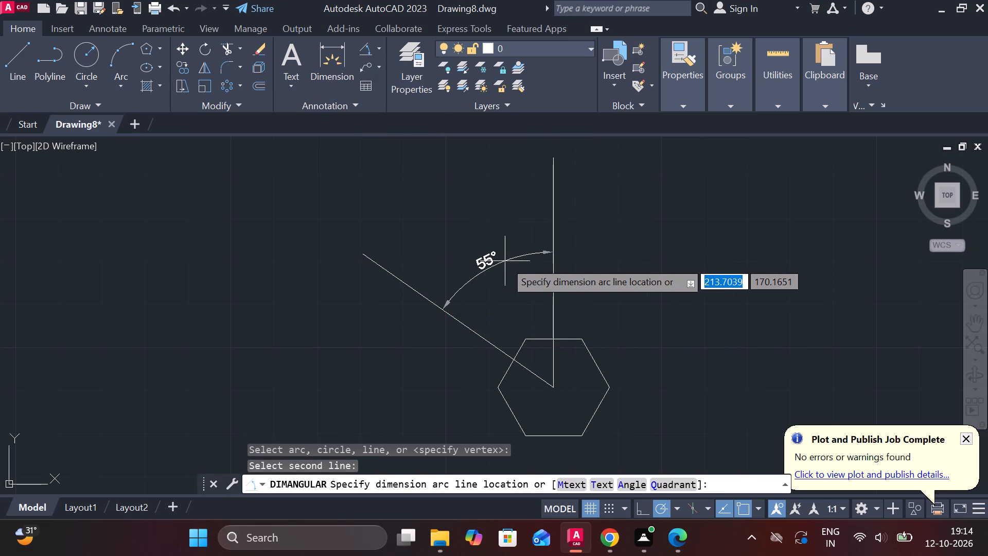
{"action": "key", "text": "Escape"}
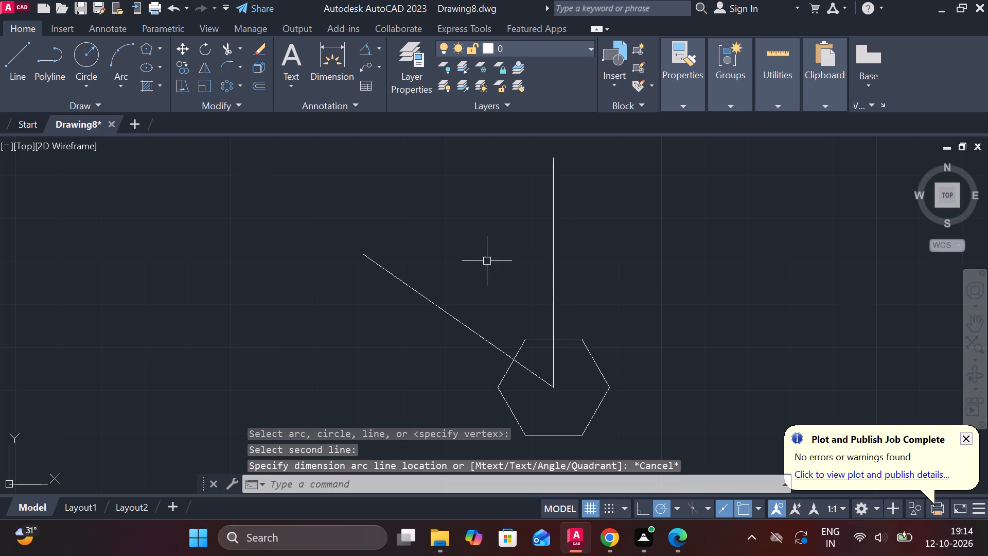
{"action": "left_click", "coordinate": [431, 294]}
{"action": "key", "text": "Escape"}
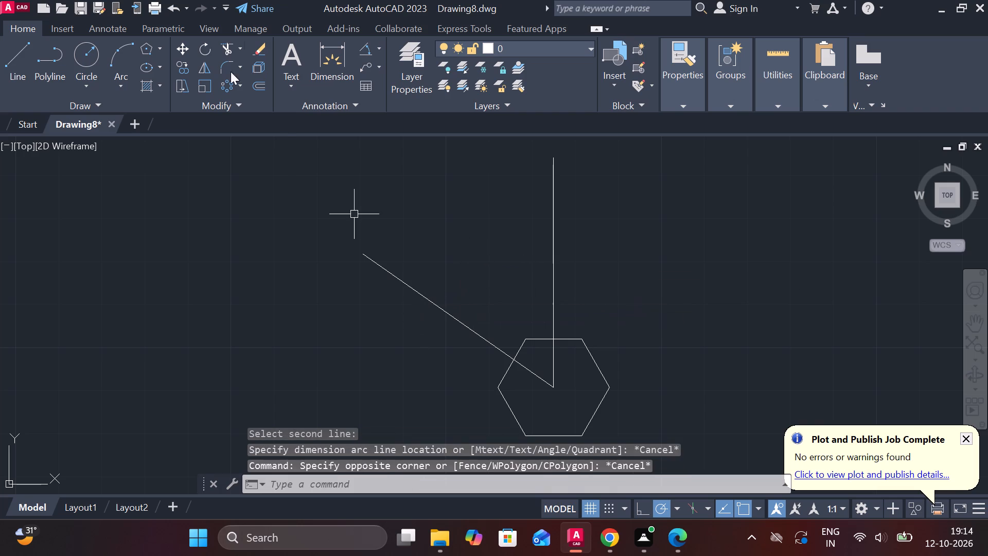
Rotate the inclined line by 5° about the hexagon's centre.
{"action": "left_click", "coordinate": [202, 54]}
{"action": "left_click", "coordinate": [401, 283]}
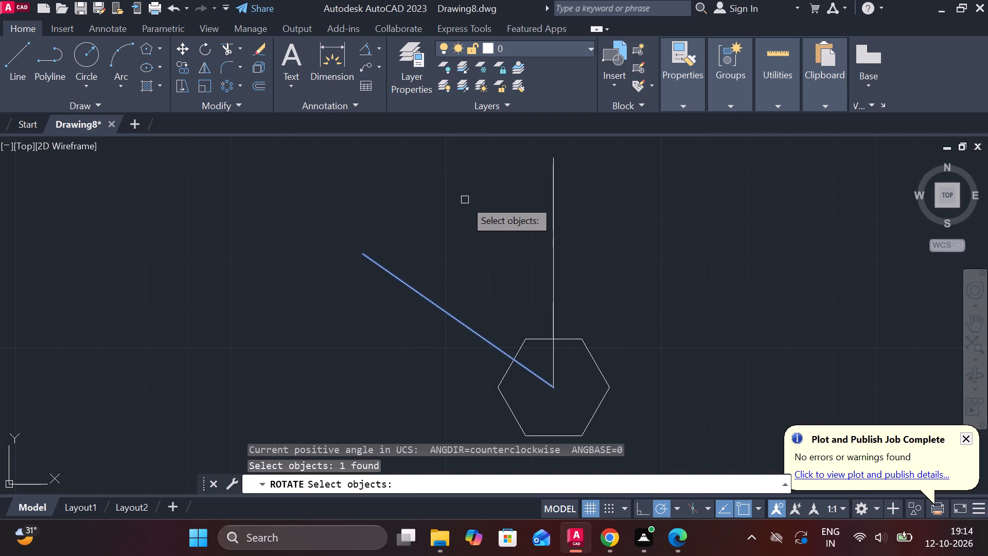
{"action": "key", "text": "Return"}
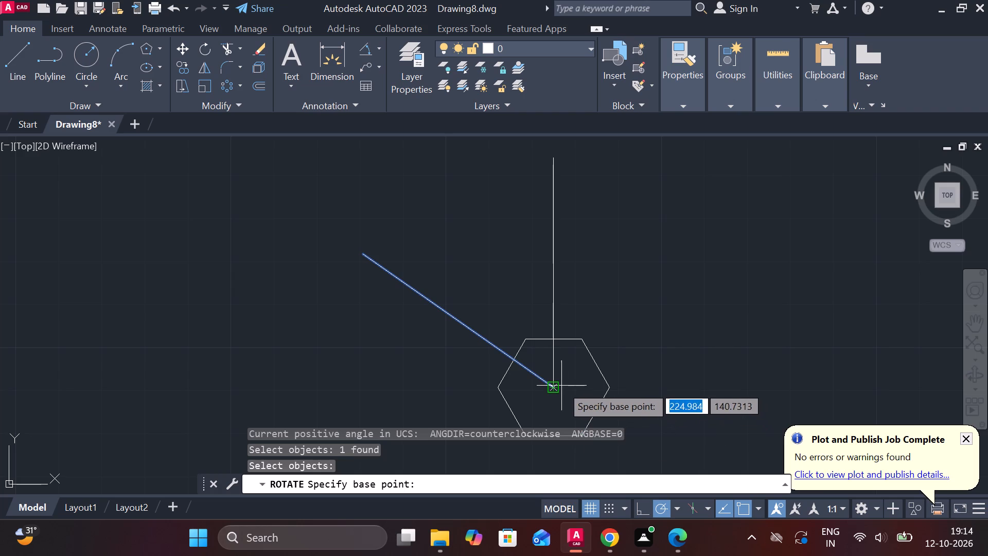
{"action": "left_click", "coordinate": [556, 386]}
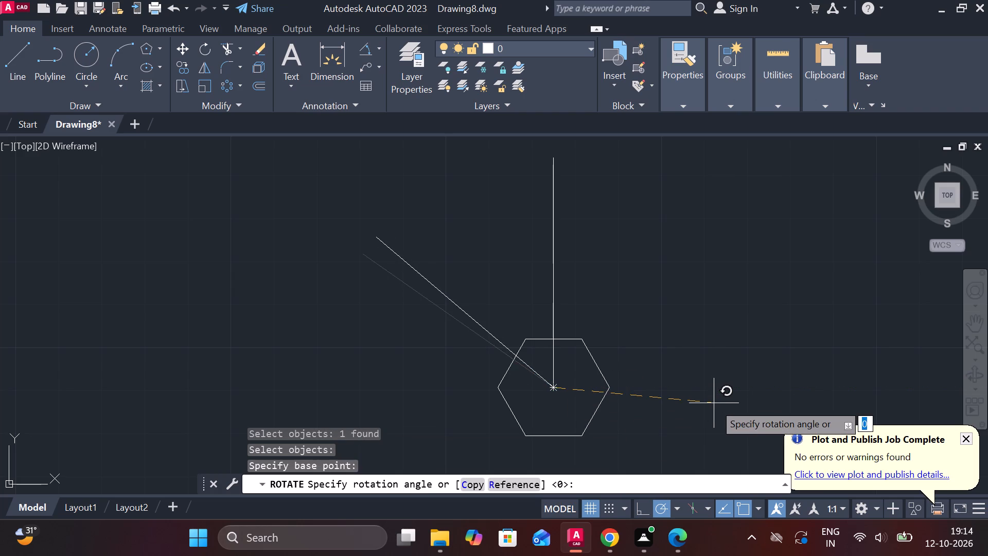
{"action": "type", "text": "5"}
{"action": "key", "text": "space"}
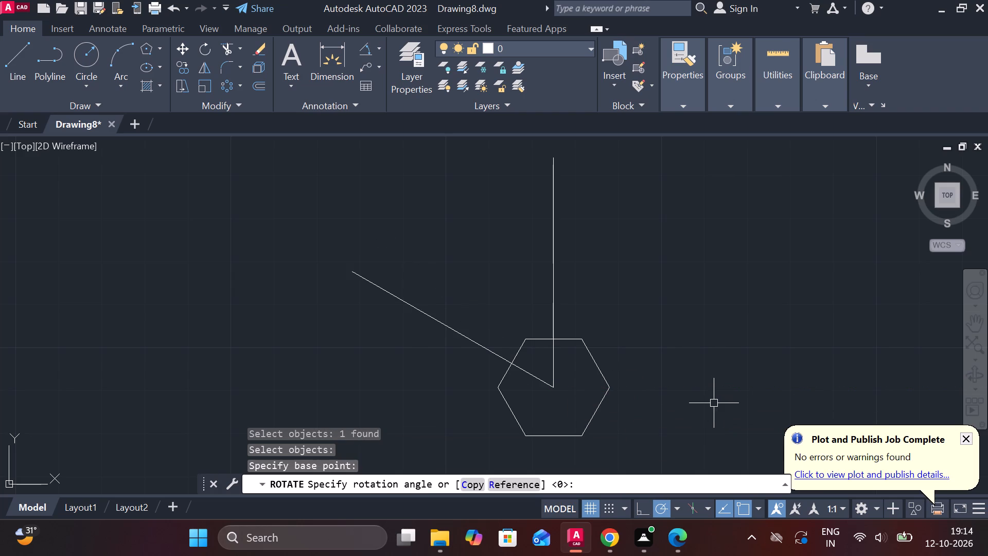
Rotate the inclined line by -10° about the hexagon's centre.
{"action": "left_click", "coordinate": [209, 50]}
{"action": "left_click", "coordinate": [442, 318]}
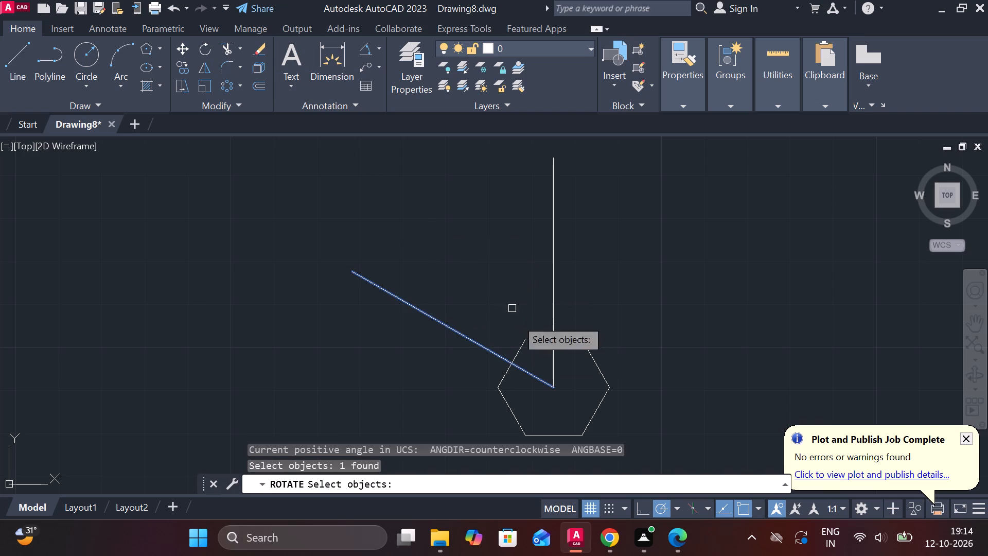
{"action": "key", "text": "space"}
{"action": "double_click", "coordinate": [557, 388]}
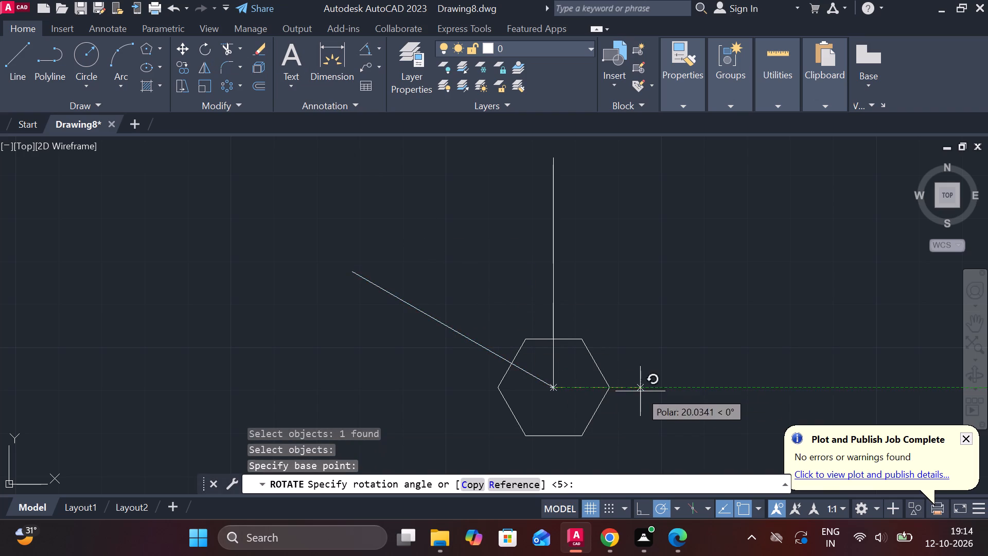
{"action": "key", "text": "minus"}
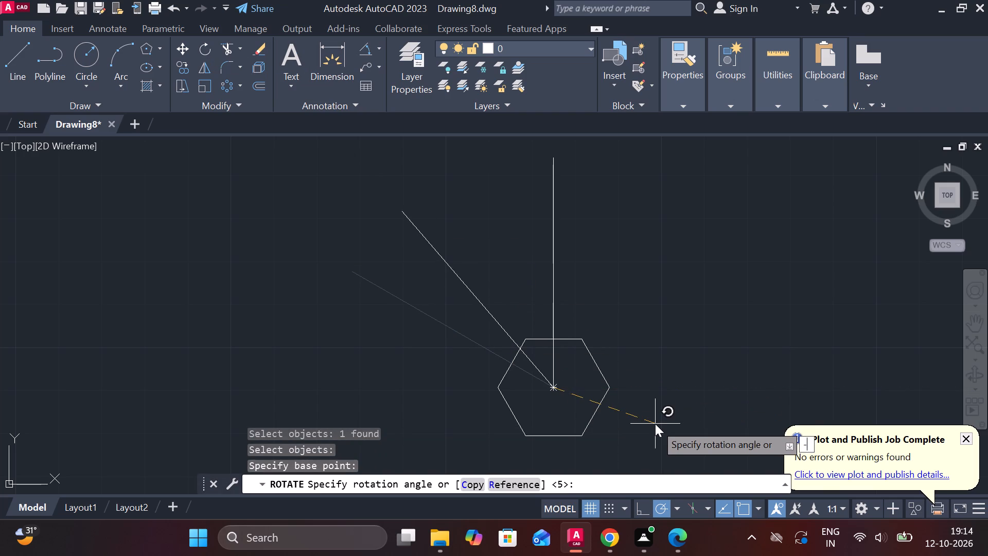
{"action": "type", "text": "10"}
{"action": "key", "text": "Return"}
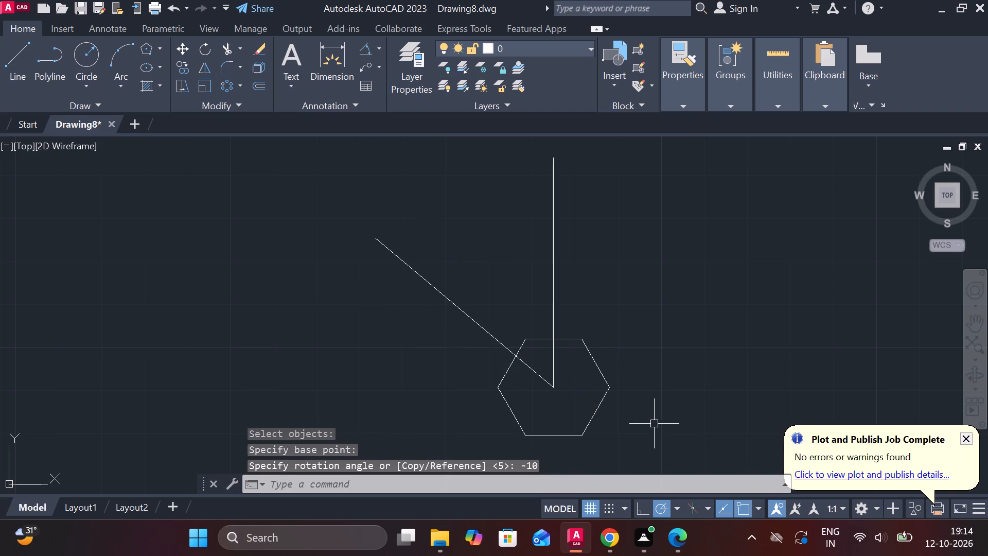
Check the angle between the inclined line and the vertical line with a temporary angular dimension.
{"action": "left_click", "coordinate": [361, 52]}
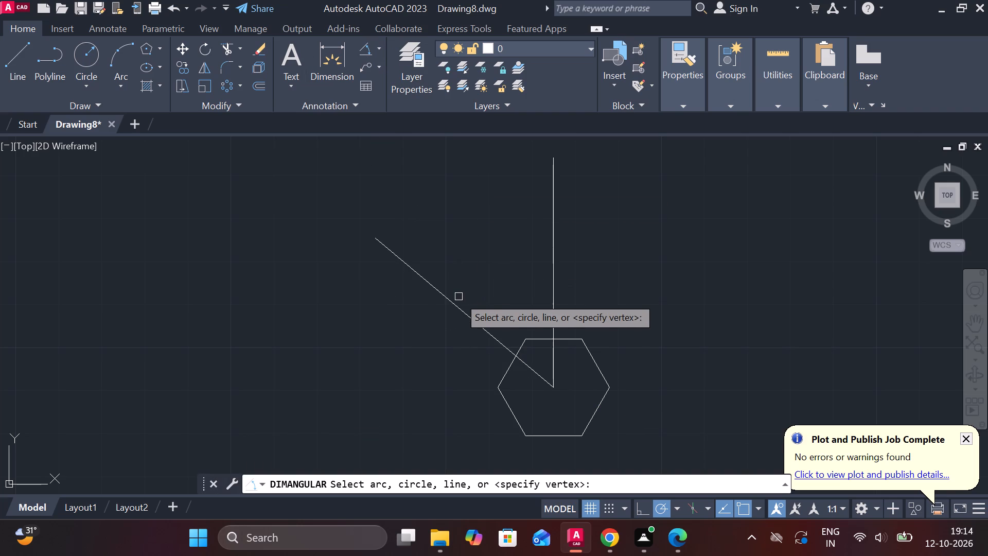
{"action": "left_click", "coordinate": [455, 302]}
{"action": "left_click", "coordinate": [553, 273]}
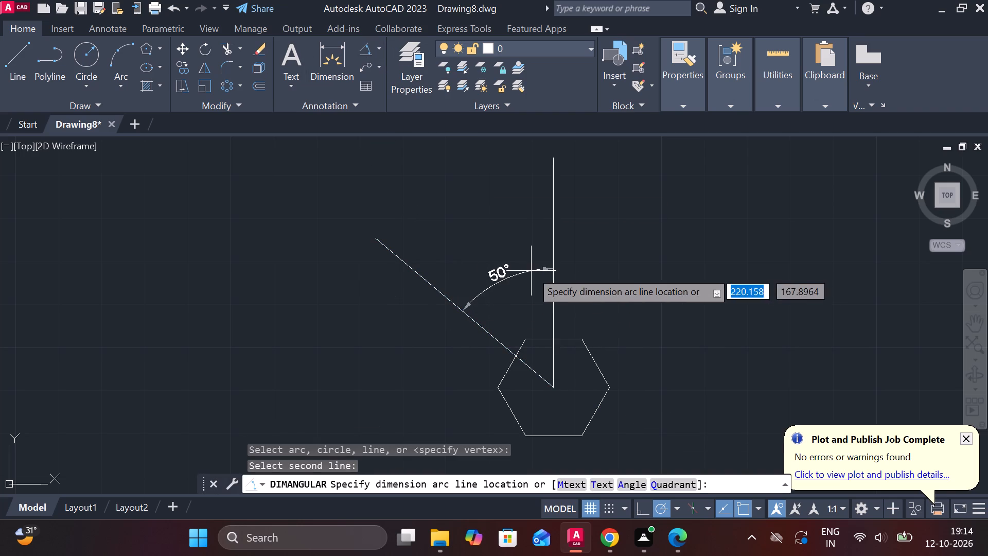
{"action": "key", "text": "Escape"}
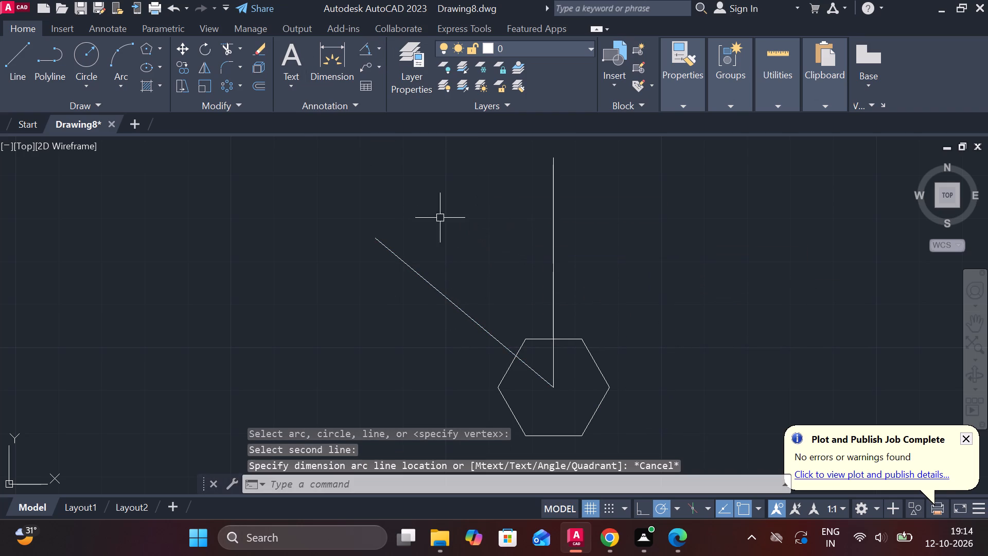
Draw two concentric circles of radius 9 and 14 centred on the inclined line's upper end.
{"action": "left_click", "coordinate": [88, 59]}
{"action": "left_click", "coordinate": [376, 243]}
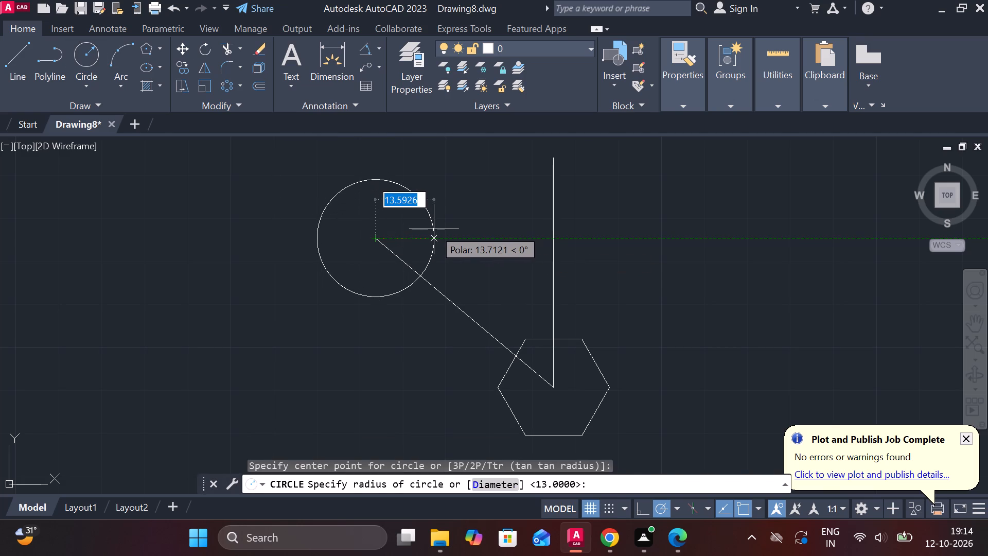
{"action": "key", "text": "9"}
{"action": "key", "text": "Return"}
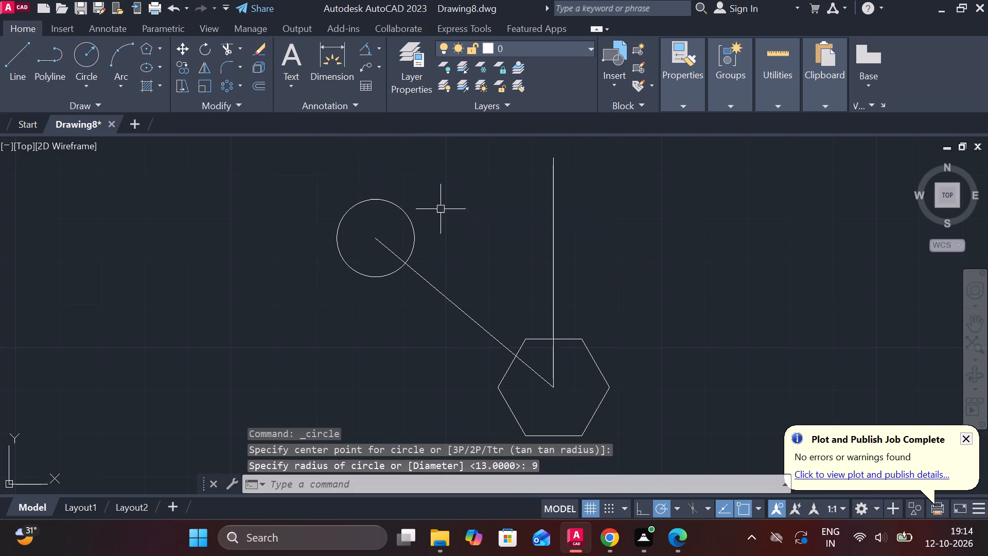
{"action": "key", "text": "space"}
{"action": "left_click", "coordinate": [372, 237]}
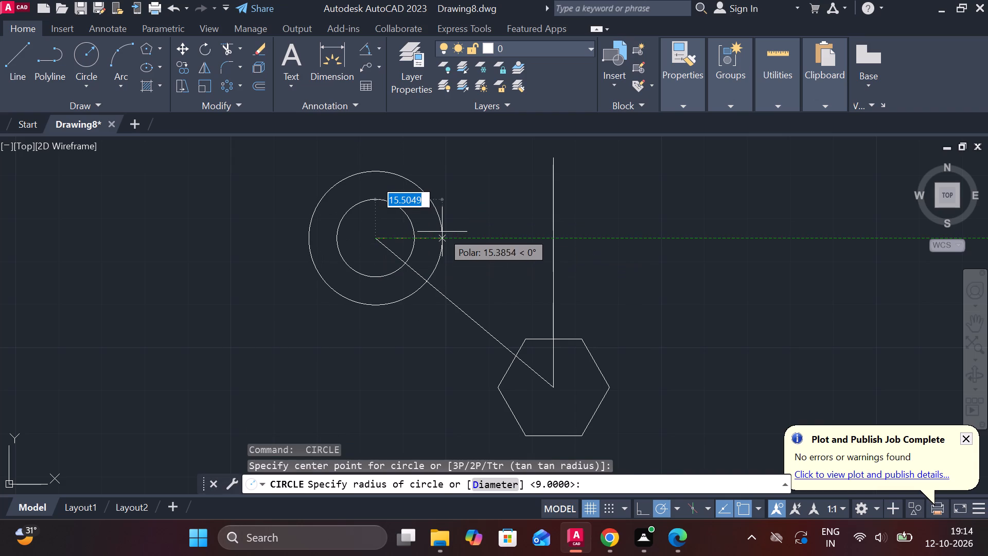
{"action": "type", "text": "14"}
{"action": "key", "text": "space"}
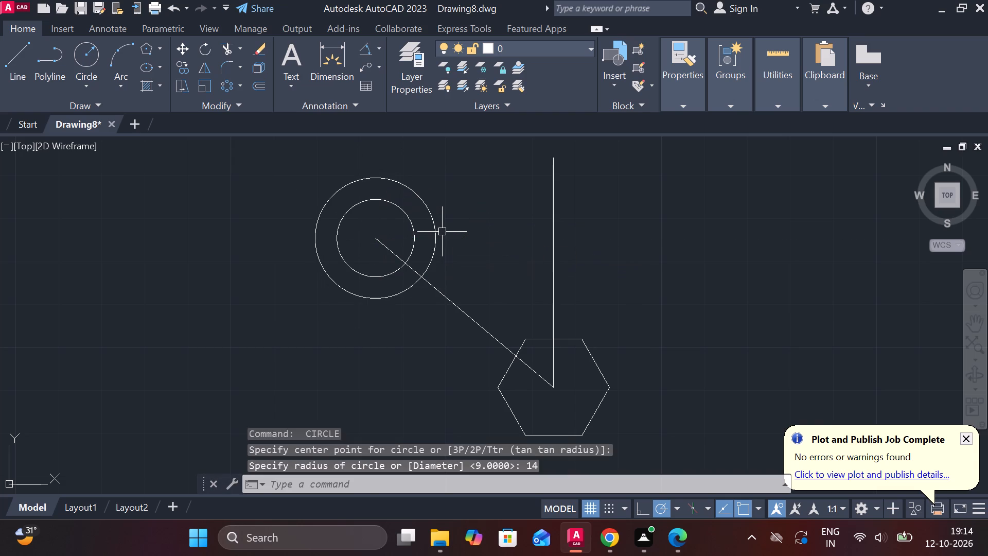
Check the linear distance from the concentric circles' centre to the hexagon's centre with a temporary linear dimension.
{"action": "left_click", "coordinate": [375, 51]}
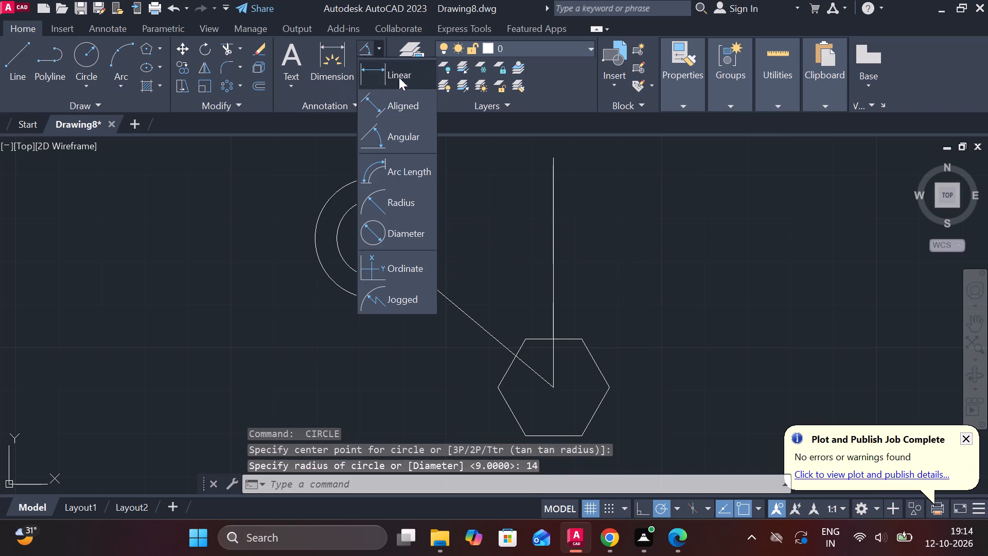
{"action": "left_click", "coordinate": [404, 77]}
{"action": "left_click", "coordinate": [377, 233]}
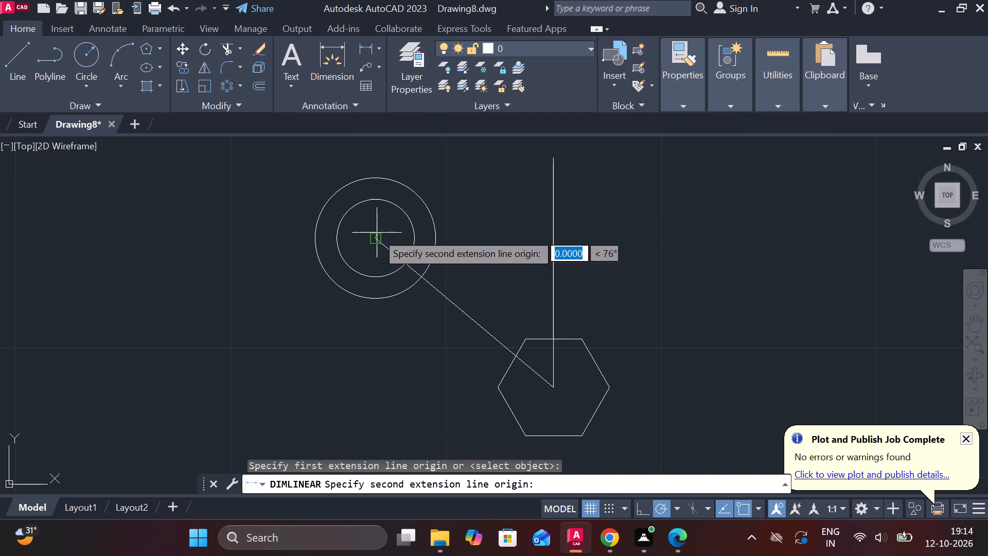
{"action": "left_click_drag", "start_coordinate": [550, 390], "coordinate": [543, 390]}
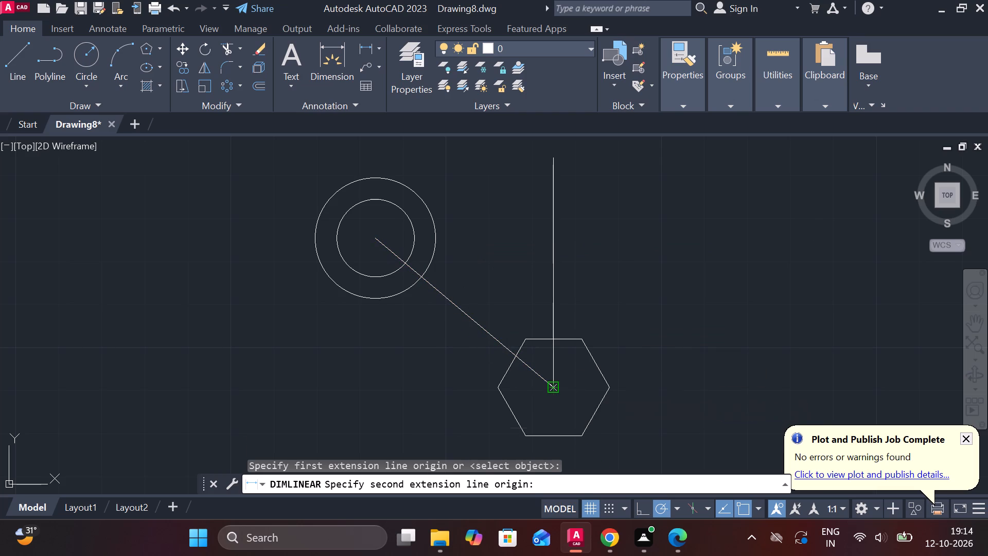
{"action": "key", "text": "Escape"}
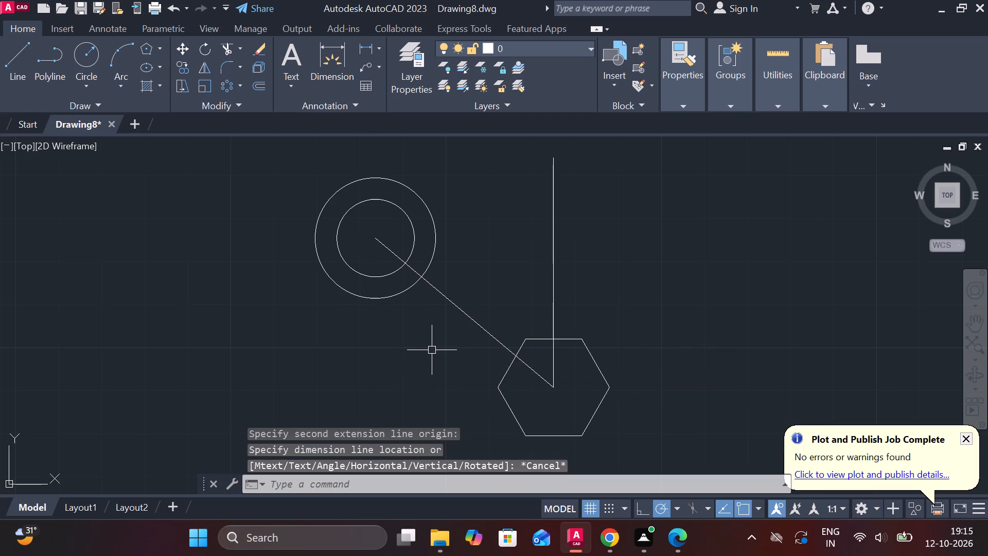
Erase the vertical reference line and the inclined line, leaving the hexagon and the two circles.
{"action": "middle_click_drag", "start_coordinate": [421, 344], "coordinate": [389, 323]}
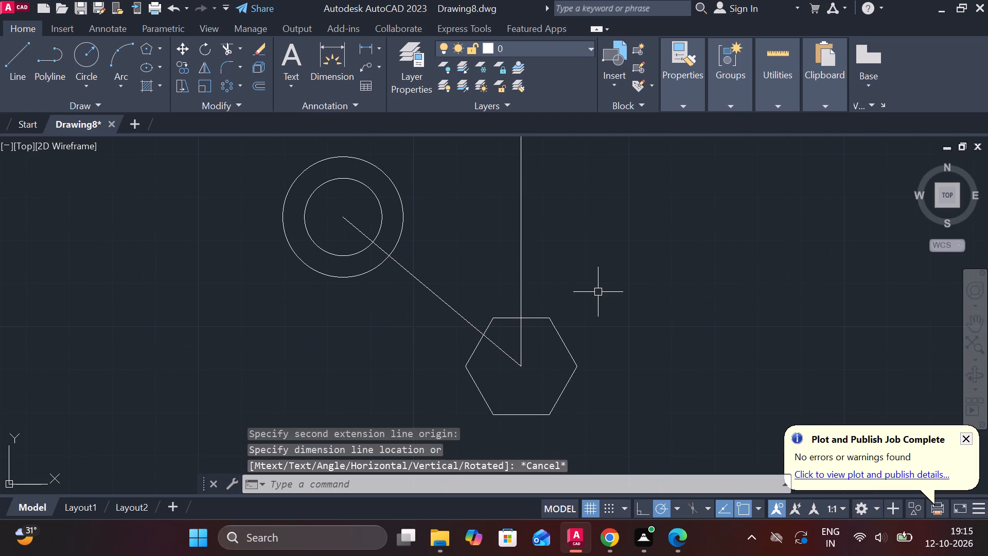
{"action": "middle_click_drag", "start_coordinate": [593, 305], "coordinate": [574, 305]}
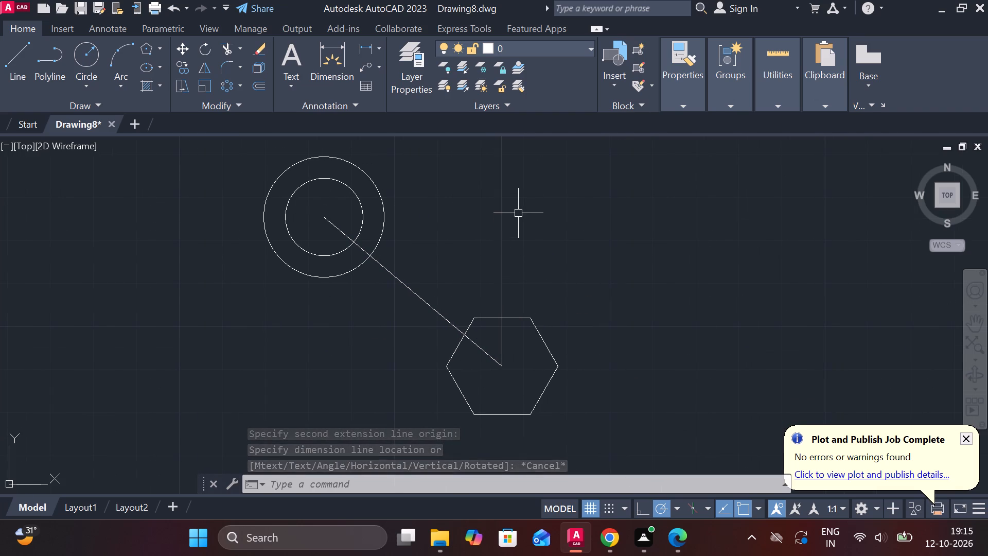
{"action": "left_click", "coordinate": [499, 207]}
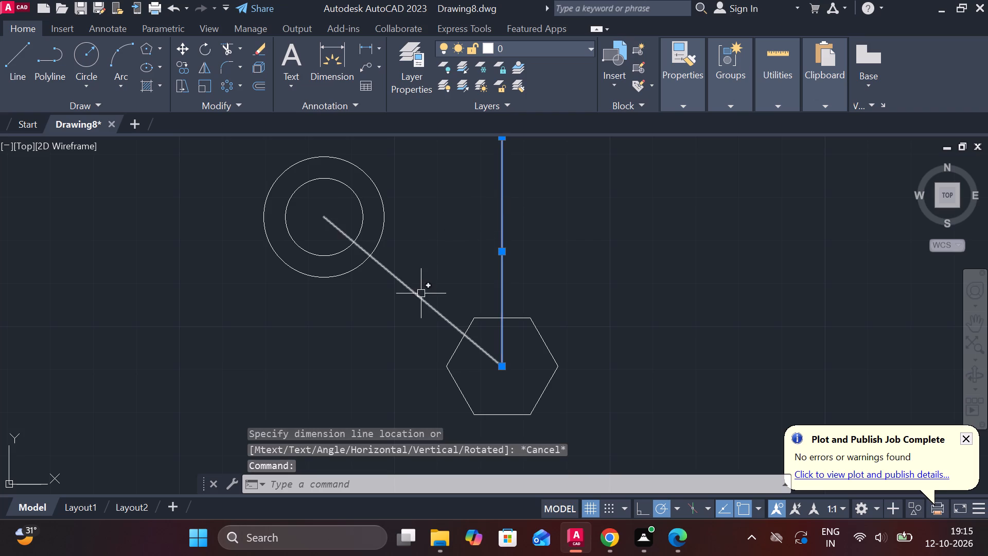
{"action": "left_click", "coordinate": [421, 293]}
{"action": "type", "text": "E"}
{"action": "key", "text": "space"}
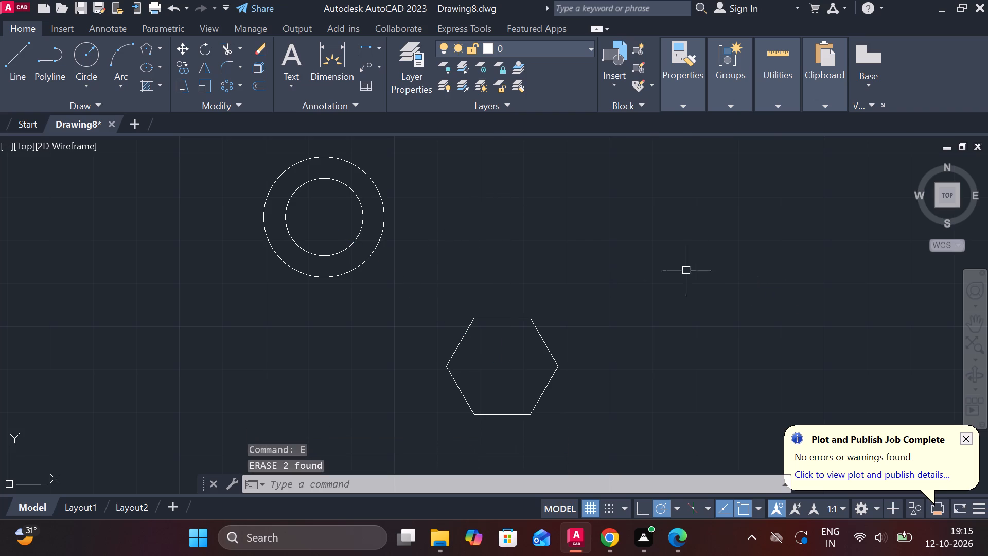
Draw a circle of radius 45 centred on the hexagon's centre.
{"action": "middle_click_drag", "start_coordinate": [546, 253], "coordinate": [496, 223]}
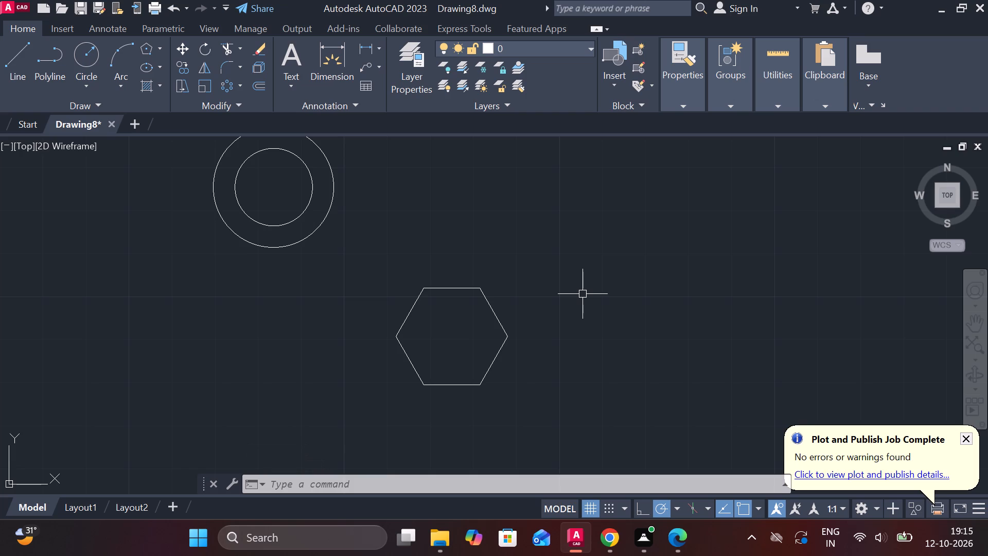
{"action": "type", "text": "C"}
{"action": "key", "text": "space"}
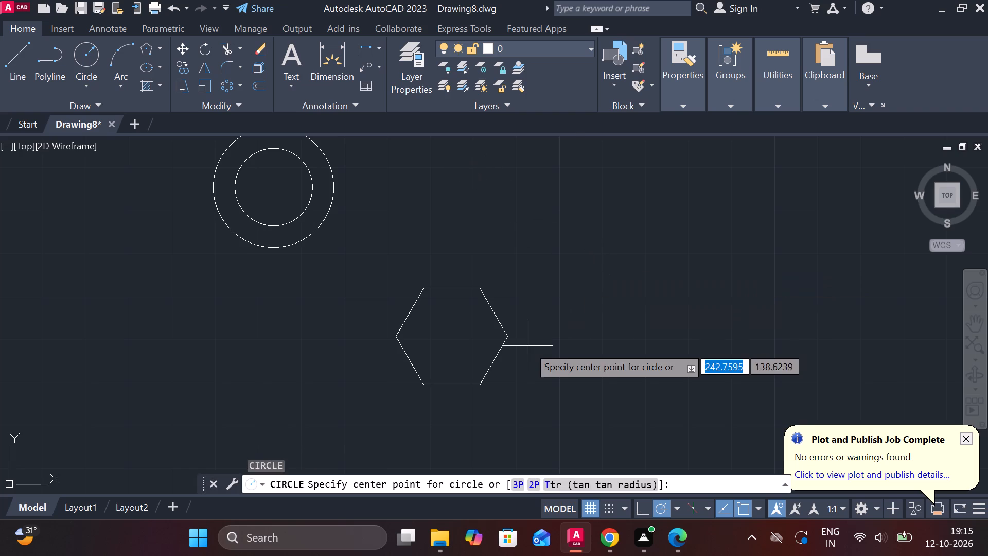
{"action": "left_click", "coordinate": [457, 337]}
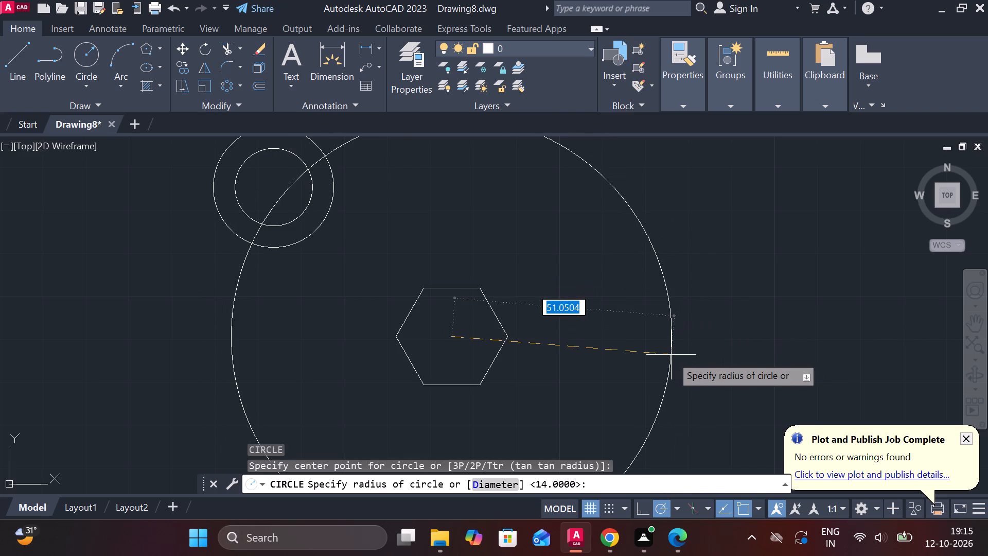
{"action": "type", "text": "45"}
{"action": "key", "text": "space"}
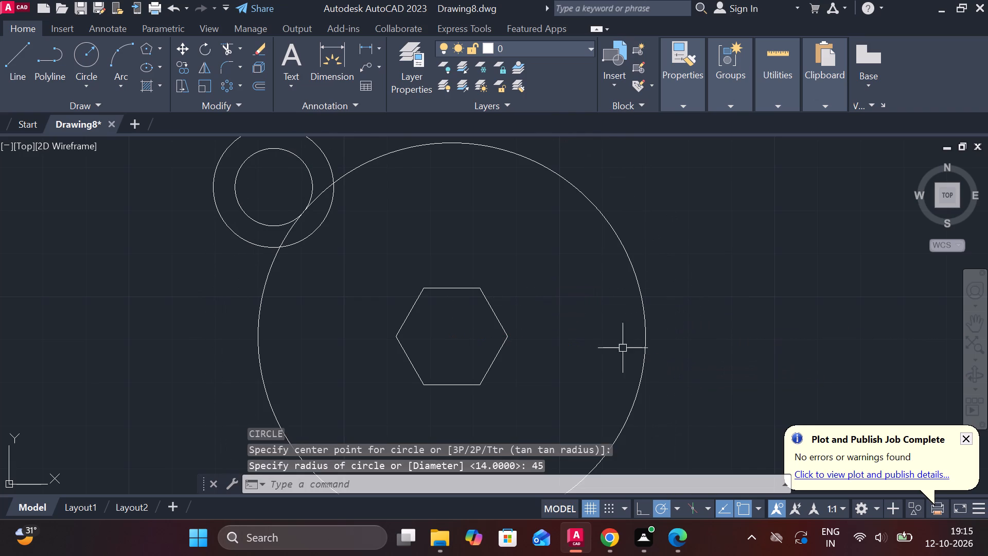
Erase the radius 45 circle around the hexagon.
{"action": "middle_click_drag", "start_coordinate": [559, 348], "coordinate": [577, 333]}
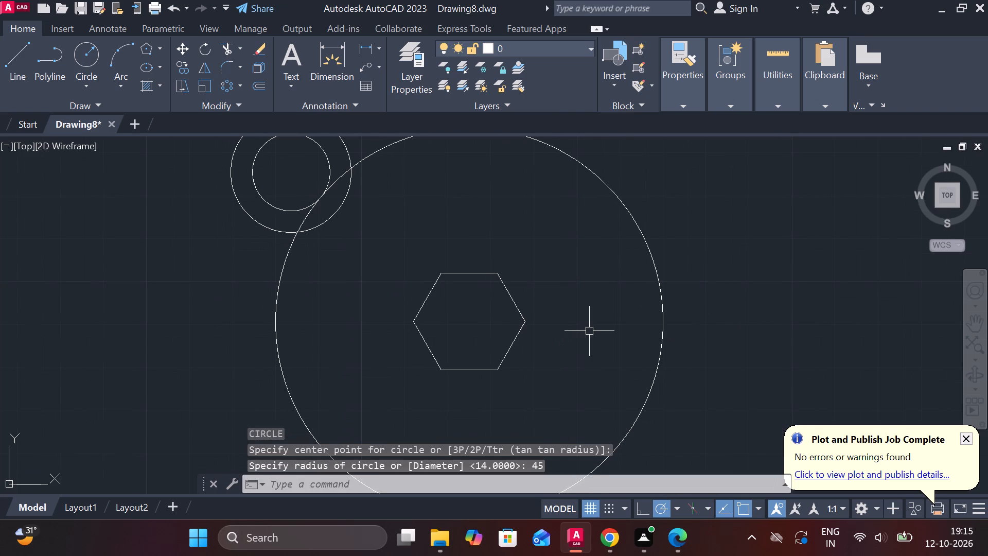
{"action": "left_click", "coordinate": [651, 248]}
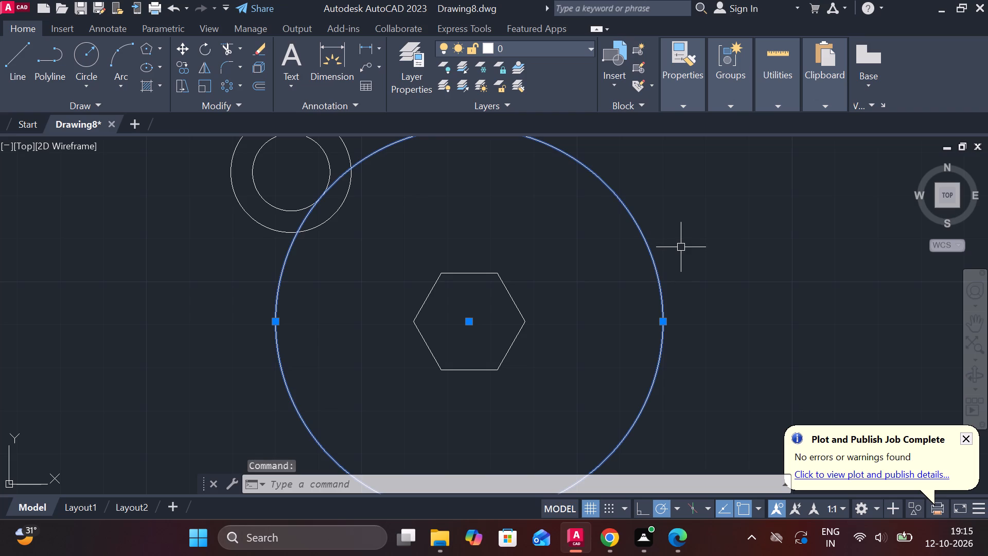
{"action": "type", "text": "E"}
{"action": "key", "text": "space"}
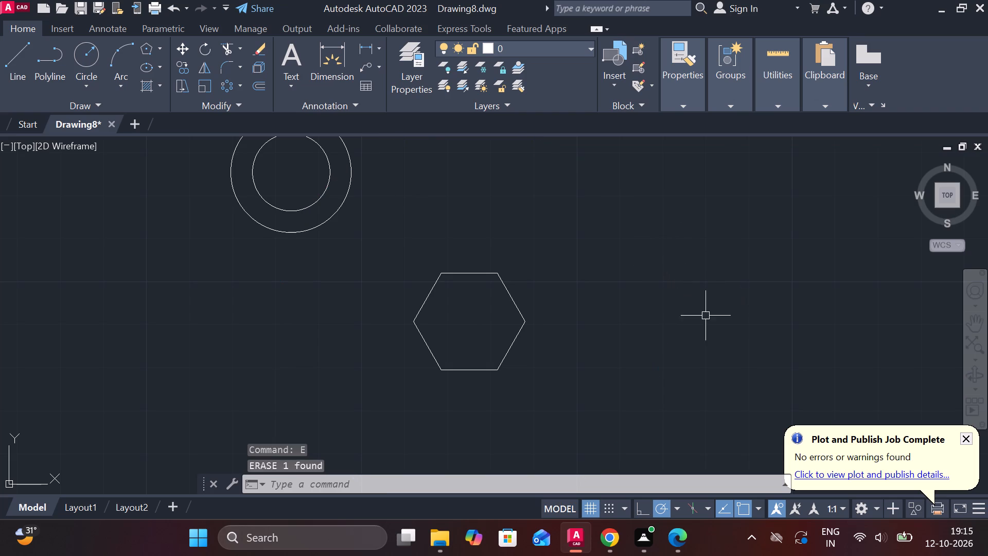
Draw a horizontal line from the hexagon's centre toward the right, extending well beyond the hexagon.
{"action": "key", "text": "l"}
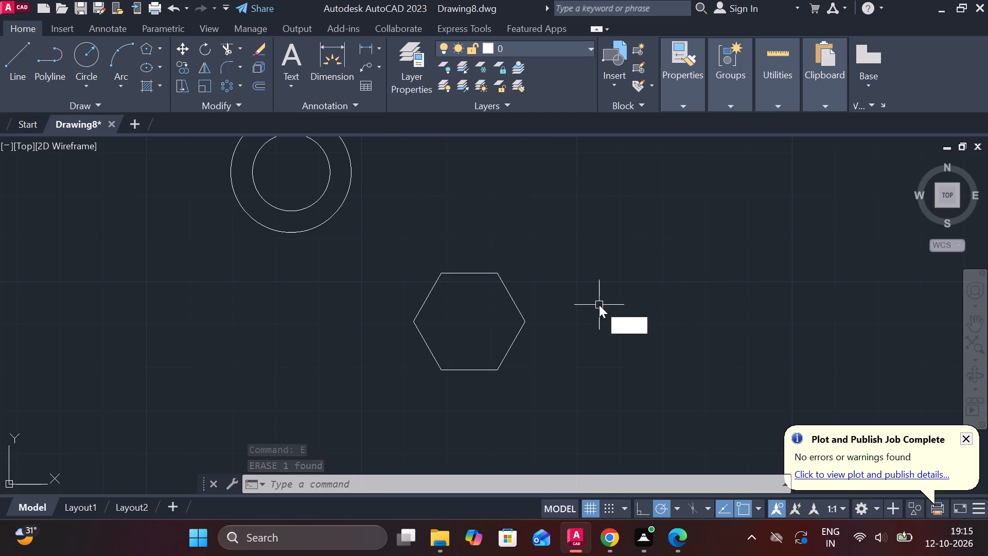
{"action": "key", "text": "Return"}
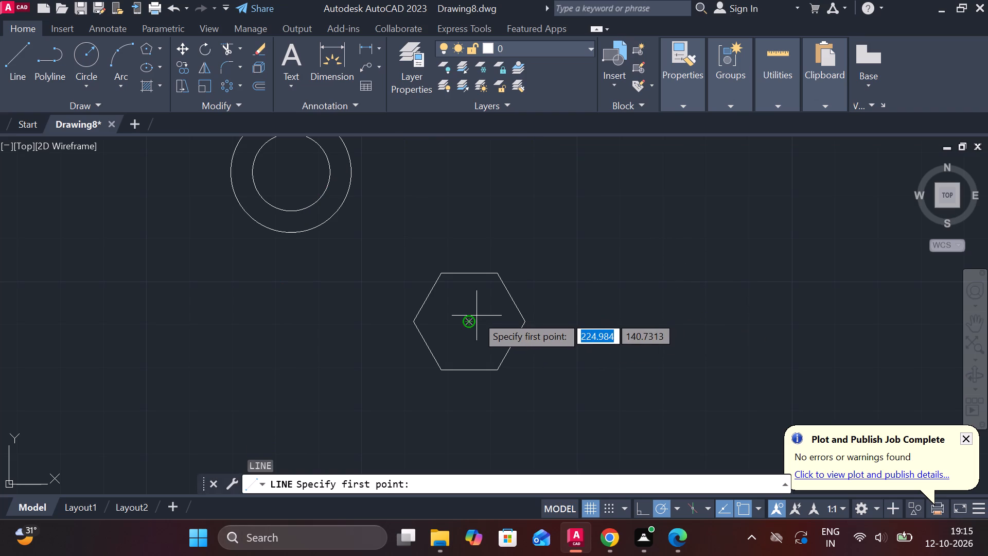
{"action": "double_click", "coordinate": [470, 321]}
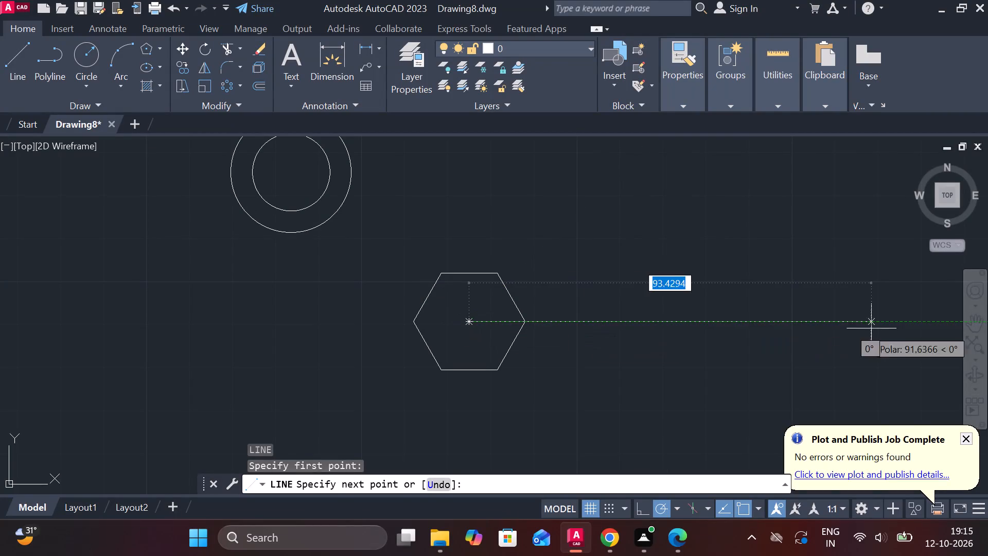
{"action": "left_click", "coordinate": [887, 322]}
{"action": "key", "text": "Escape"}
Offset the horizontal line from the hexagon's centre upward by 14.
{"action": "left_click", "coordinate": [760, 319]}
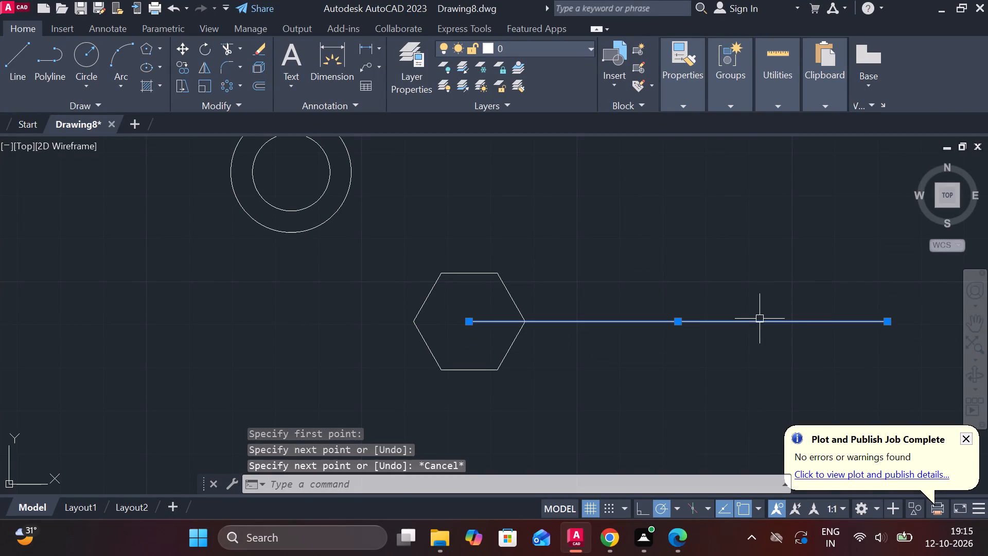
{"action": "key", "text": "o"}
{"action": "key", "text": "Return"}
{"action": "key", "text": "Return"}
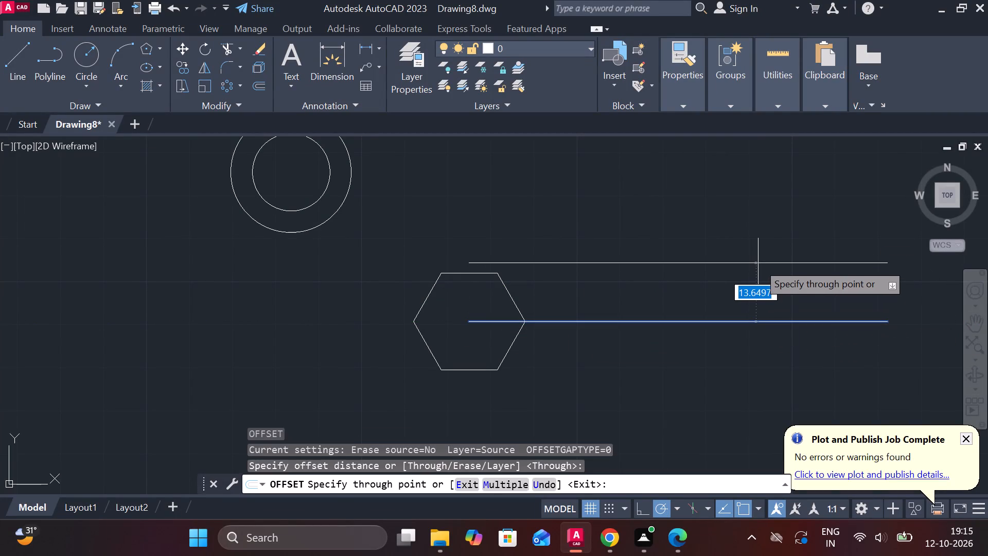
{"action": "type", "text": "14"}
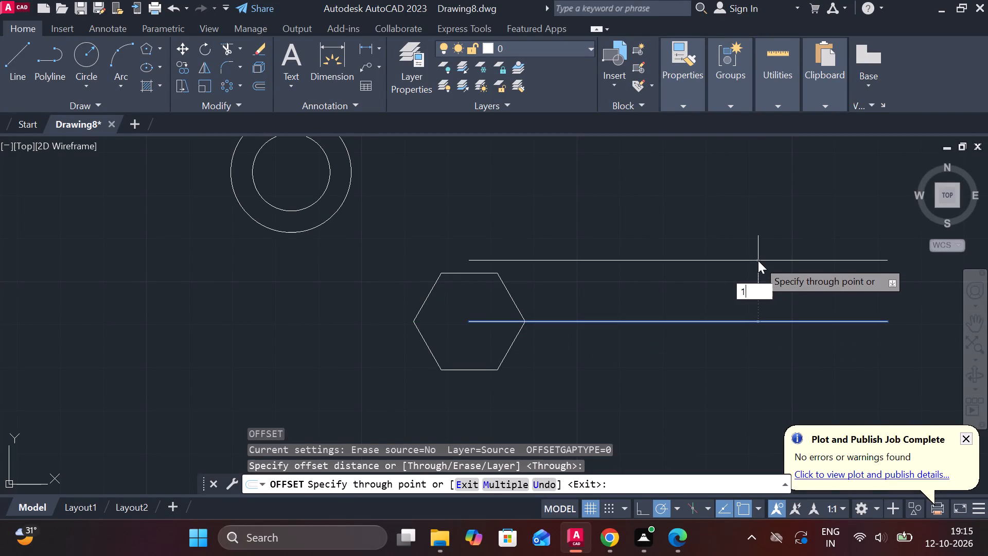
{"action": "key", "text": "space"}
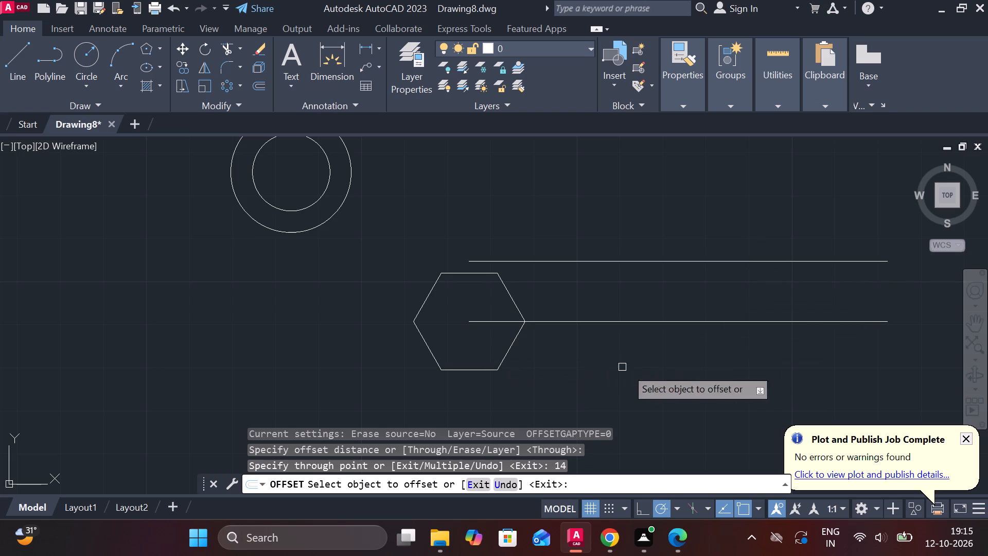
{"action": "key", "text": "Escape"}
Draw a vertical line from the hexagon's centre upward, extending past the offset horizontal line.
{"action": "key", "text": "l"}
{"action": "key", "text": "Return"}
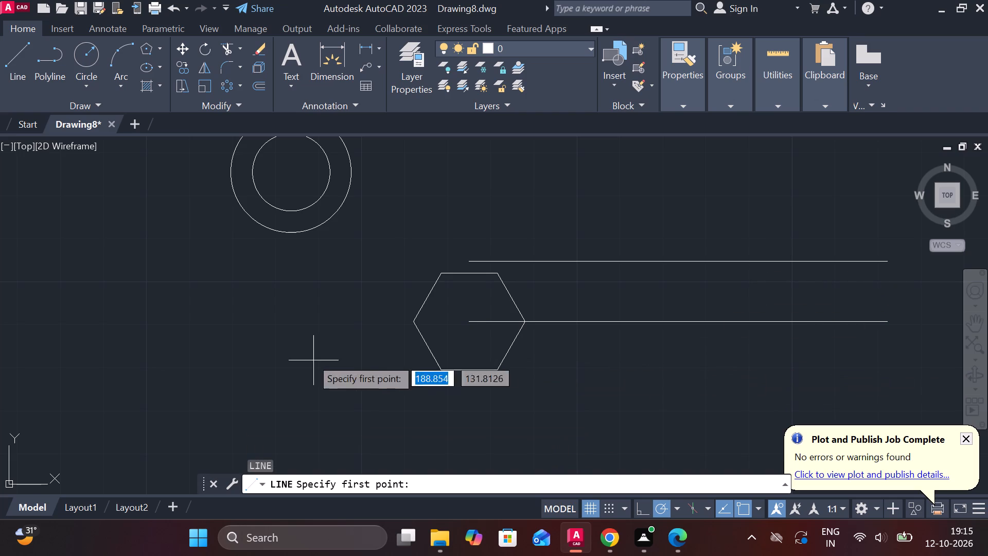
{"action": "left_click", "coordinate": [469, 325]}
{"action": "left_click", "coordinate": [464, 215]}
{"action": "key", "text": "Escape"}
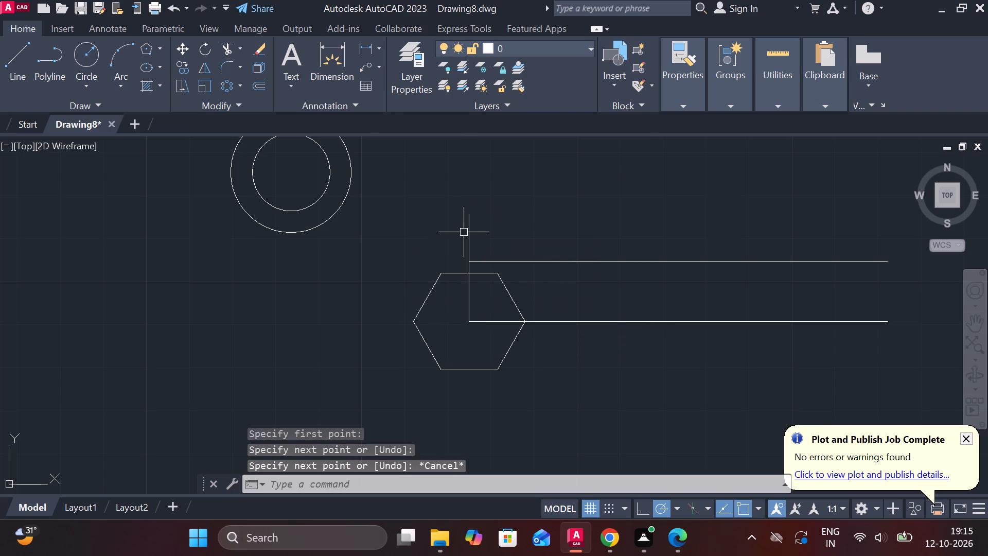
Offset the vertical line through the hexagon's centre by 57 toward the right.
{"action": "left_click", "coordinate": [469, 224]}
{"action": "key", "text": "o"}
{"action": "key", "text": "Return"}
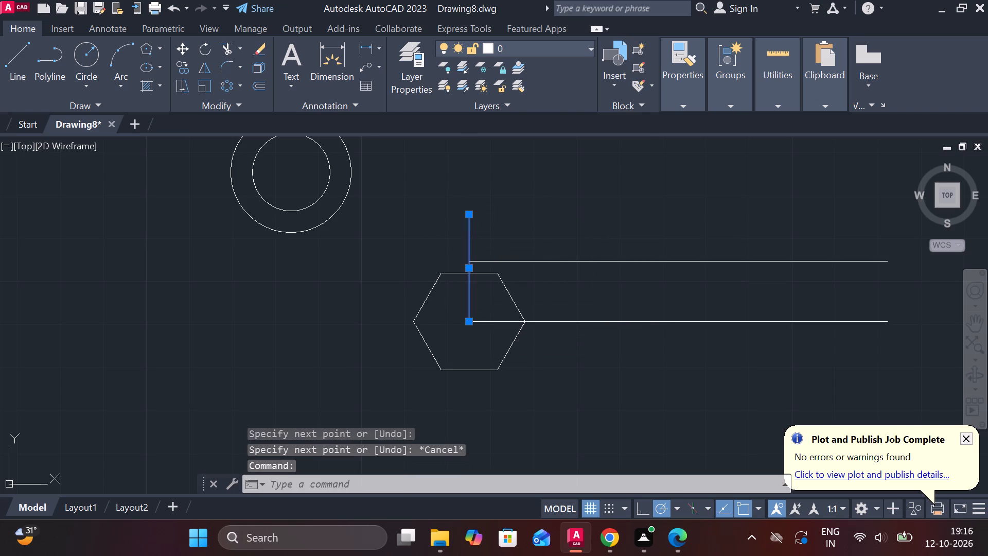
{"action": "key", "text": "Return"}
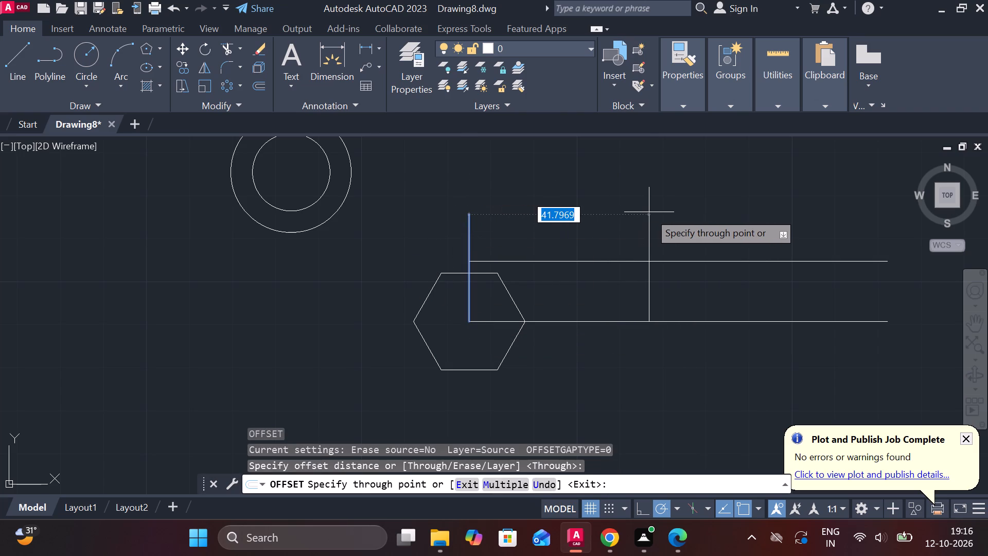
{"action": "type", "text": "57"}
{"action": "key", "text": "space"}
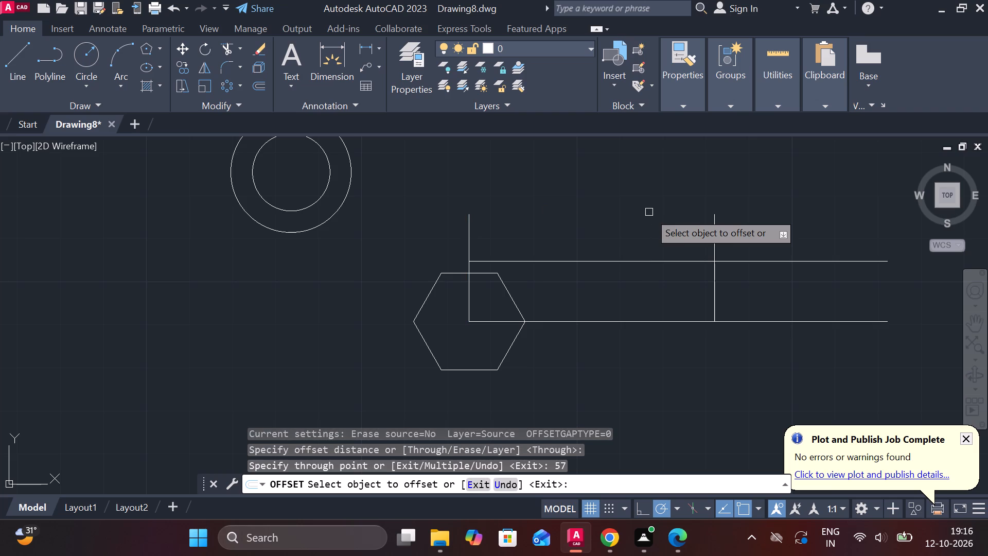
{"action": "key", "text": "Escape"}
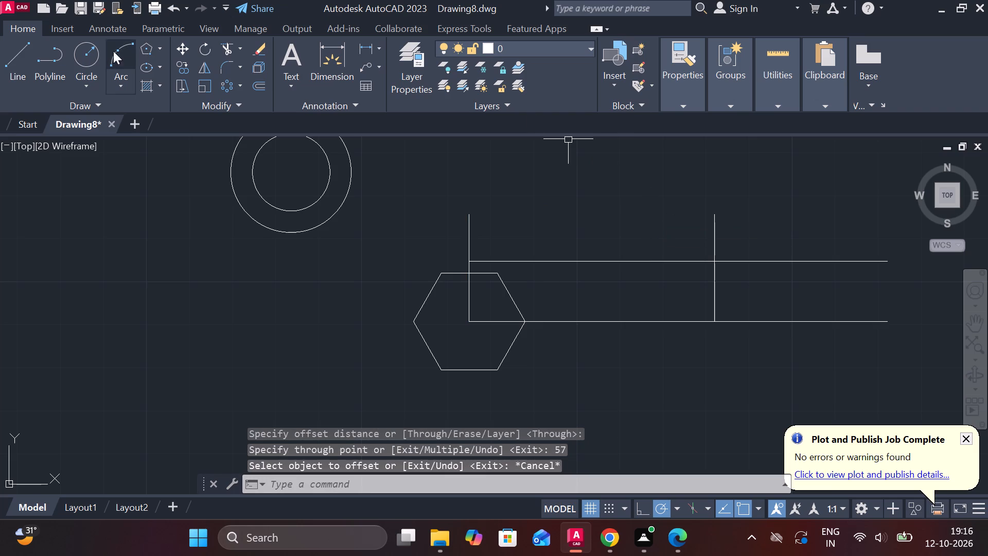
Draw two concentric circles of radius 9 and 14 centred where the offset vertical line crosses the offset horizontal line.
{"action": "type", "text": "C"}
{"action": "key", "text": "space"}
{"action": "left_click", "coordinate": [711, 263]}
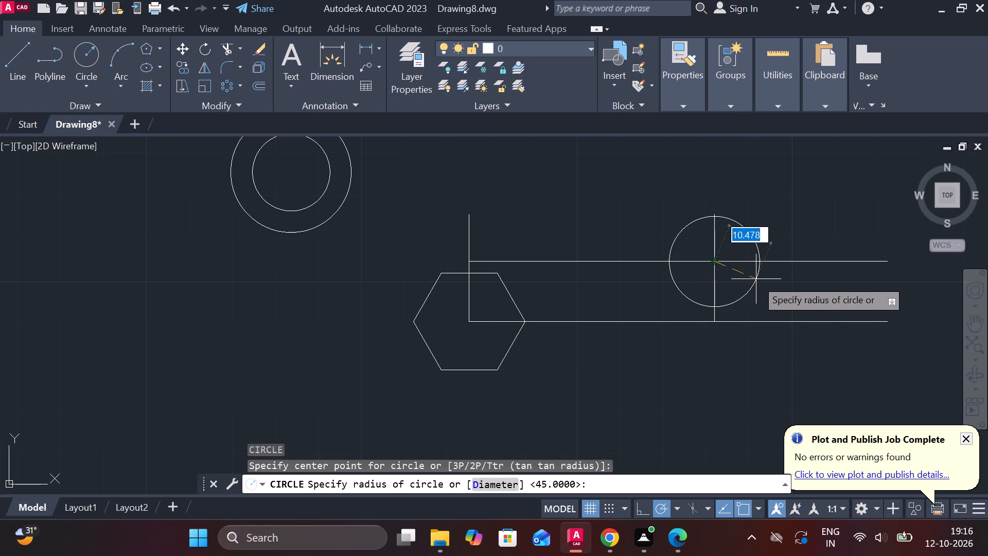
{"action": "key", "text": "9"}
{"action": "key", "text": "space"}
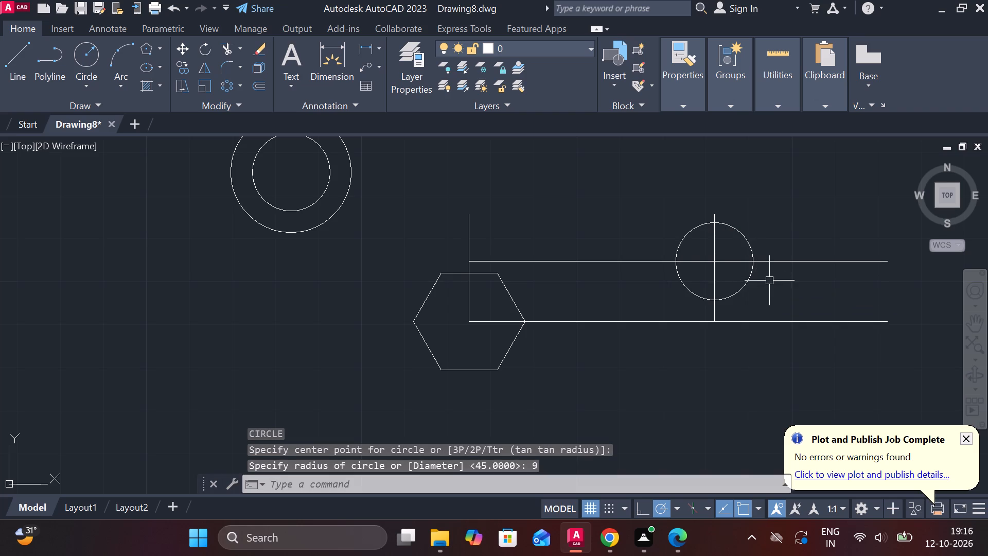
{"action": "type", "text": "C"}
{"action": "key", "text": "space"}
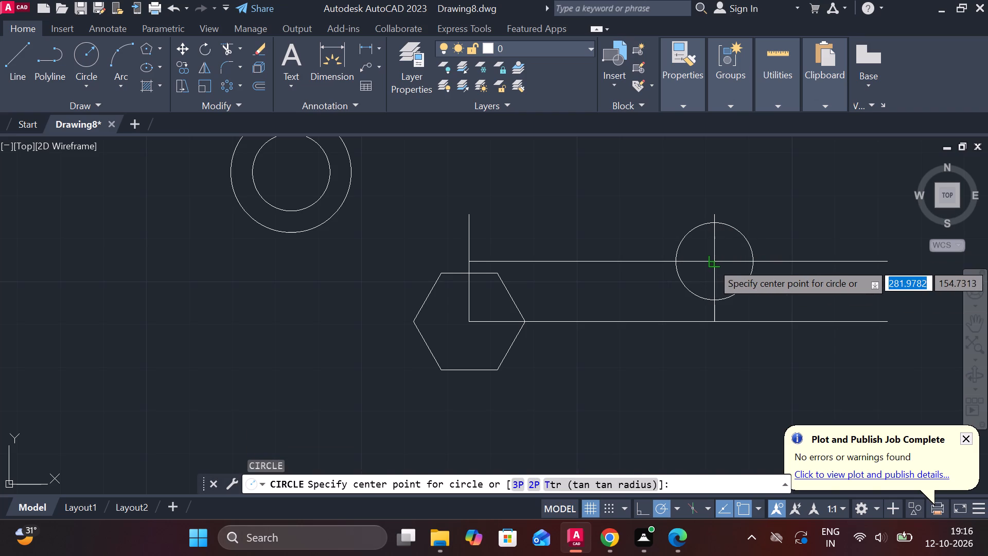
{"action": "left_click", "coordinate": [712, 263]}
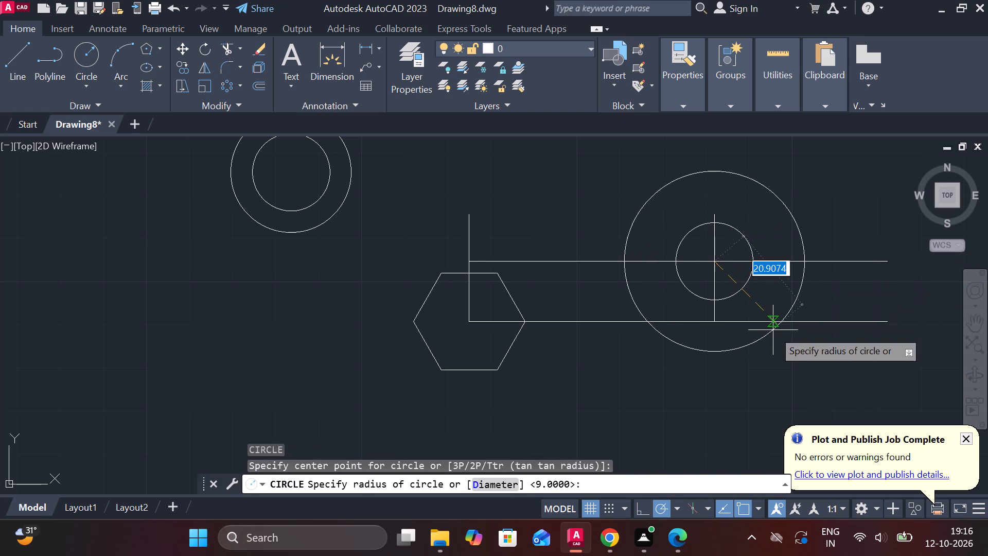
{"action": "type", "text": "14"}
{"action": "key", "text": "space"}
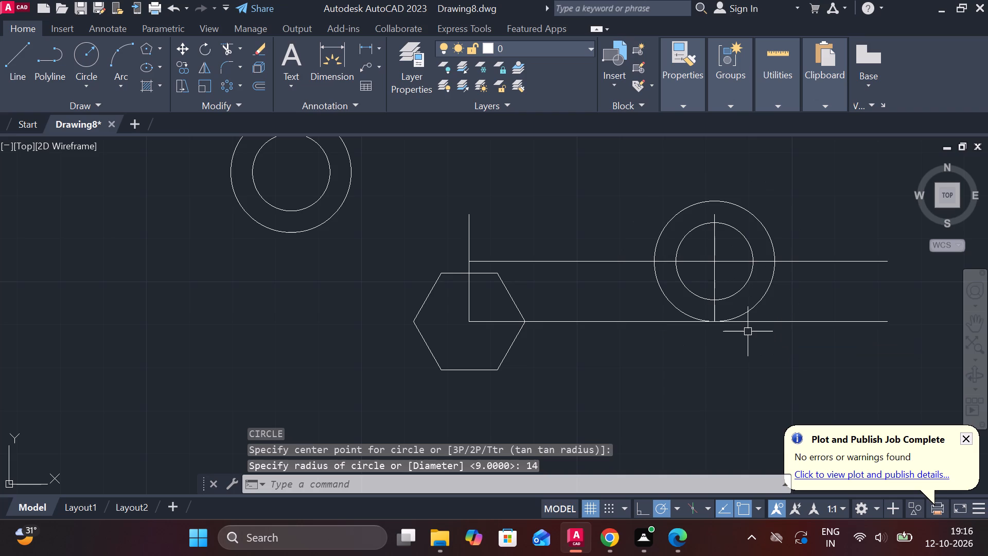
Erase the two horizontal and two vertical construction lines, keeping the hexagon and the circles.
{"action": "left_click", "coordinate": [598, 263]}
{"action": "left_click", "coordinate": [606, 323]}
{"action": "type", "text": "E"}
{"action": "key", "text": "space"}
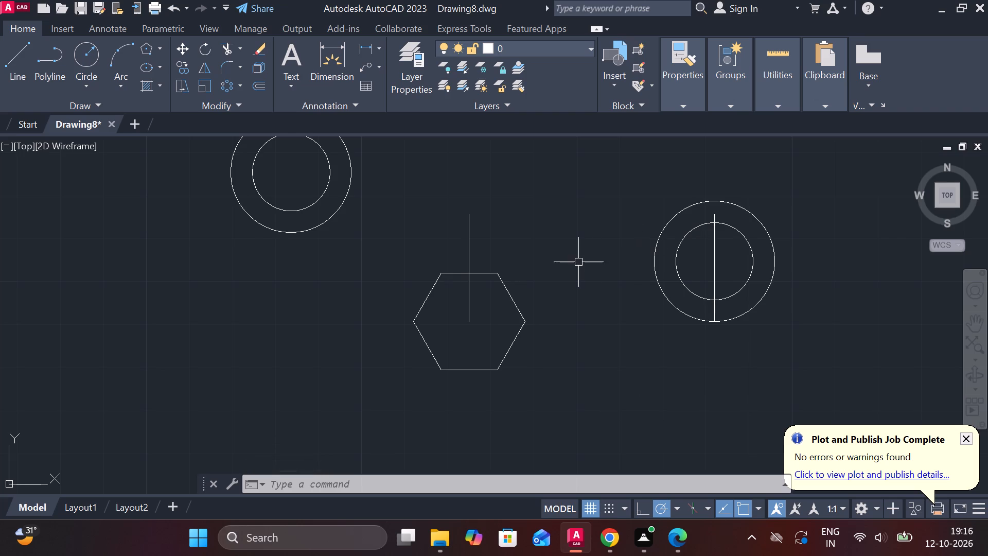
{"action": "middle_click_drag", "start_coordinate": [577, 262], "coordinate": [578, 245]}
{"action": "left_click", "coordinate": [712, 239]}
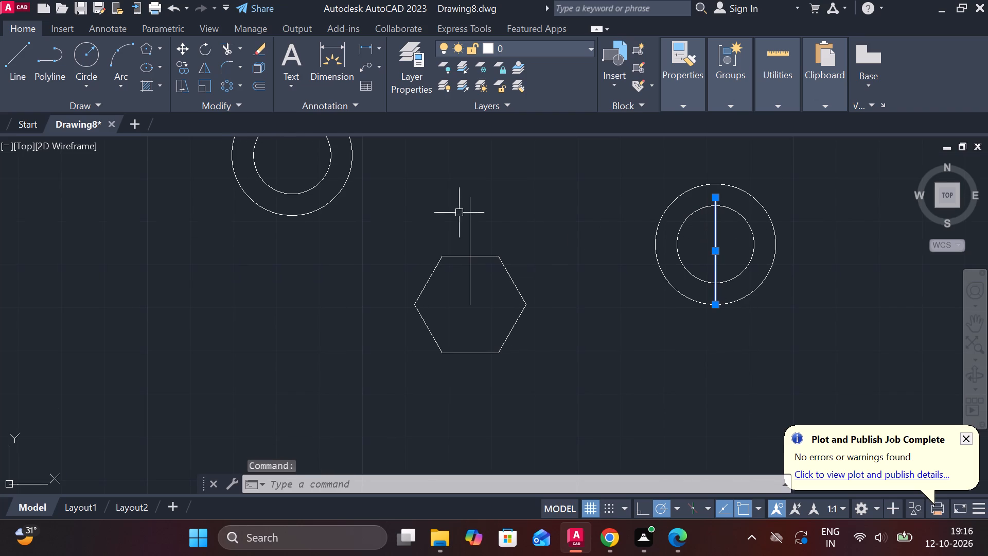
{"action": "left_click", "coordinate": [472, 218]}
{"action": "type", "text": "E"}
{"action": "key", "text": "space"}
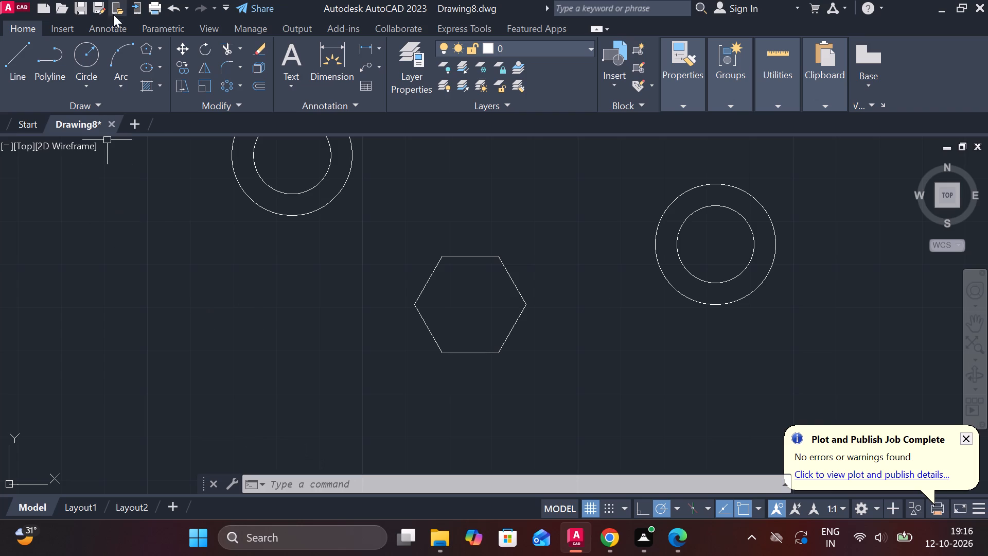
Draw two concentric circles of radius 23 and 20 centred on the hexagon's centre.
{"action": "left_click", "coordinate": [92, 56]}
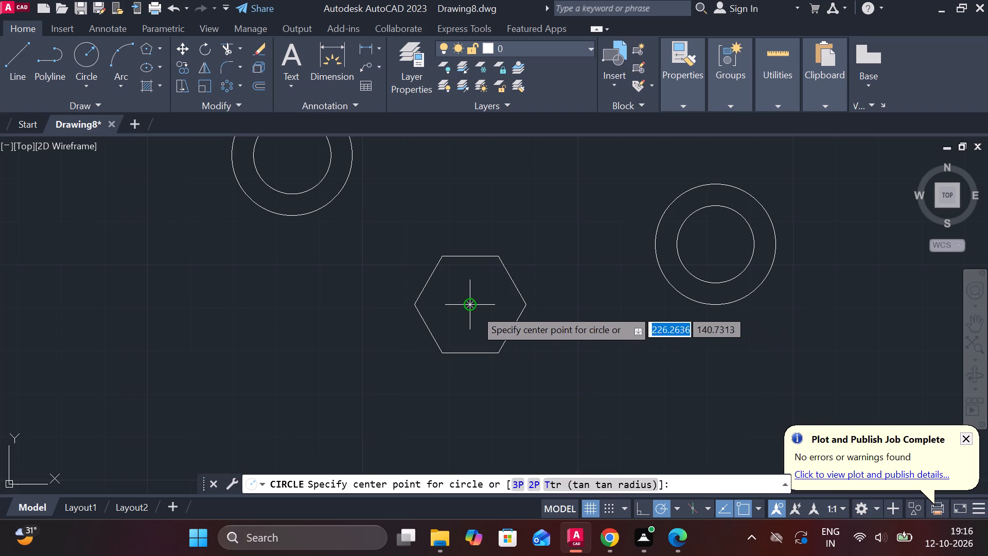
{"action": "left_click", "coordinate": [469, 303]}
{"action": "type", "text": "23"}
{"action": "key", "text": "space"}
{"action": "key", "text": "space"}
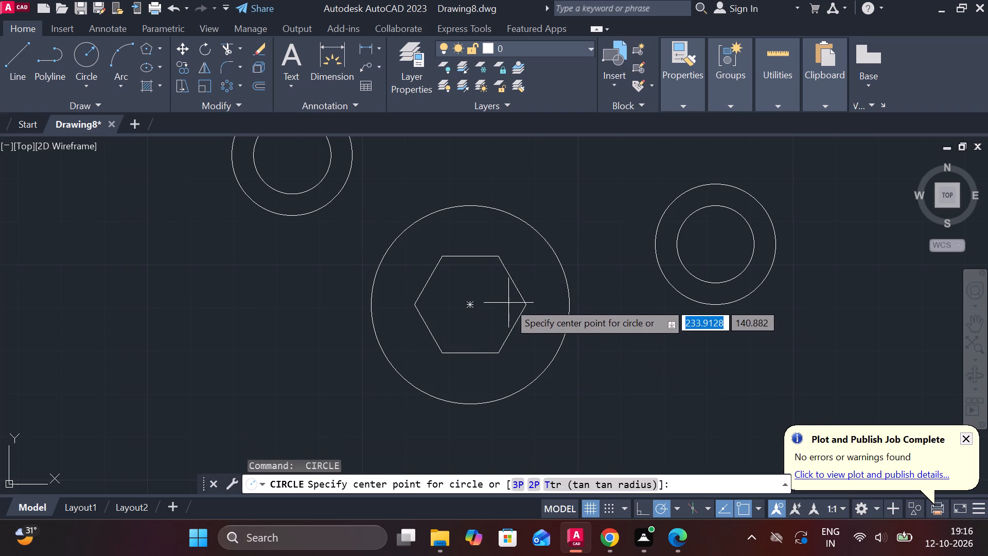
{"action": "left_click", "coordinate": [470, 305]}
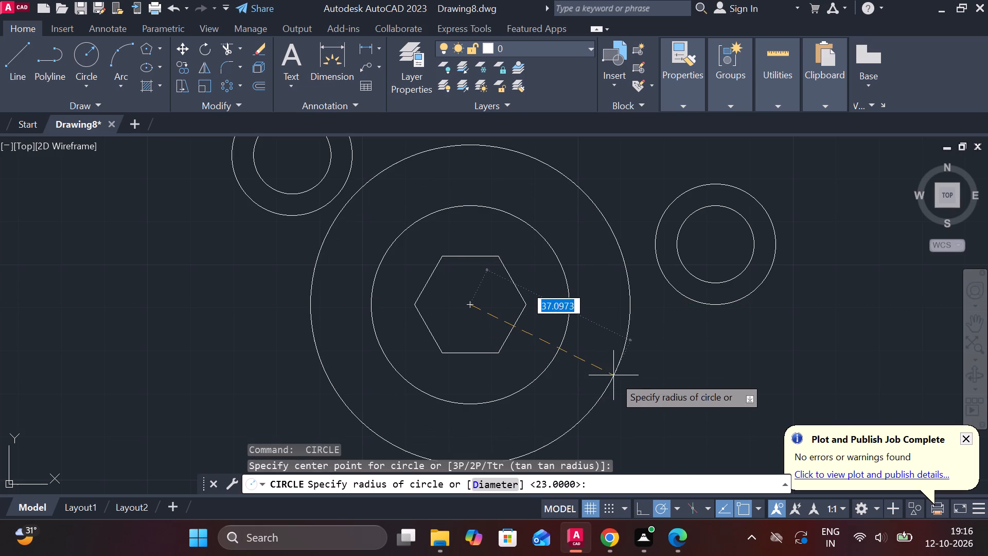
{"action": "type", "text": "20"}
{"action": "key", "text": "Return"}
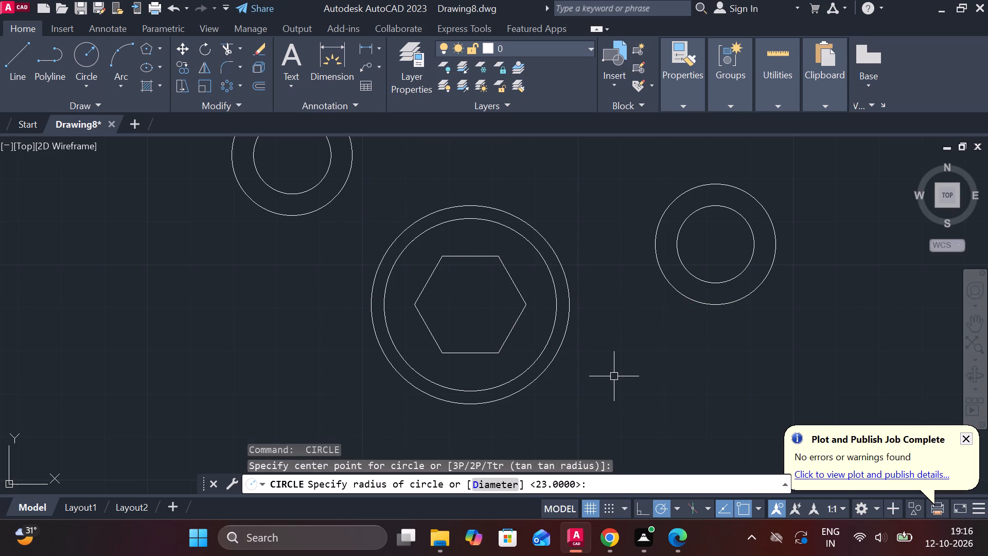
Draw a radius 100 circle tangent to the tops of the radius 23 circle and the right-hand radius 14 circle.
{"action": "middle_click_drag", "start_coordinate": [676, 306], "coordinate": [666, 309]}
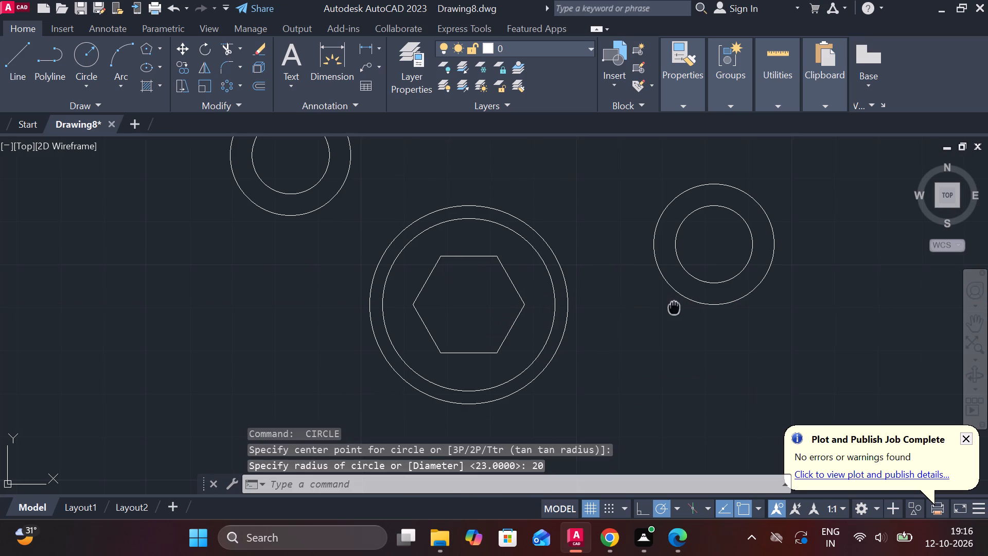
{"action": "middle_click_drag", "start_coordinate": [666, 309], "coordinate": [566, 346]}
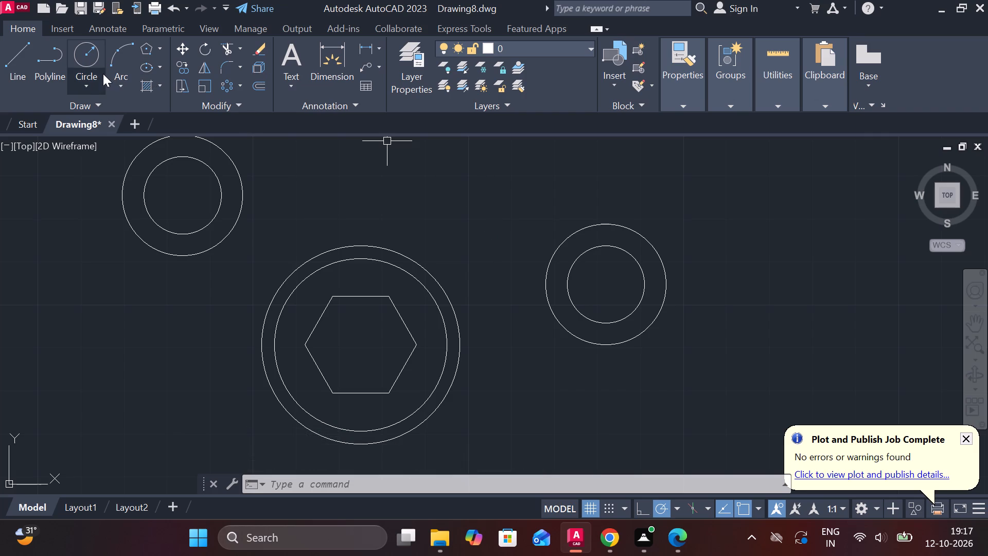
{"action": "left_click", "coordinate": [92, 86]}
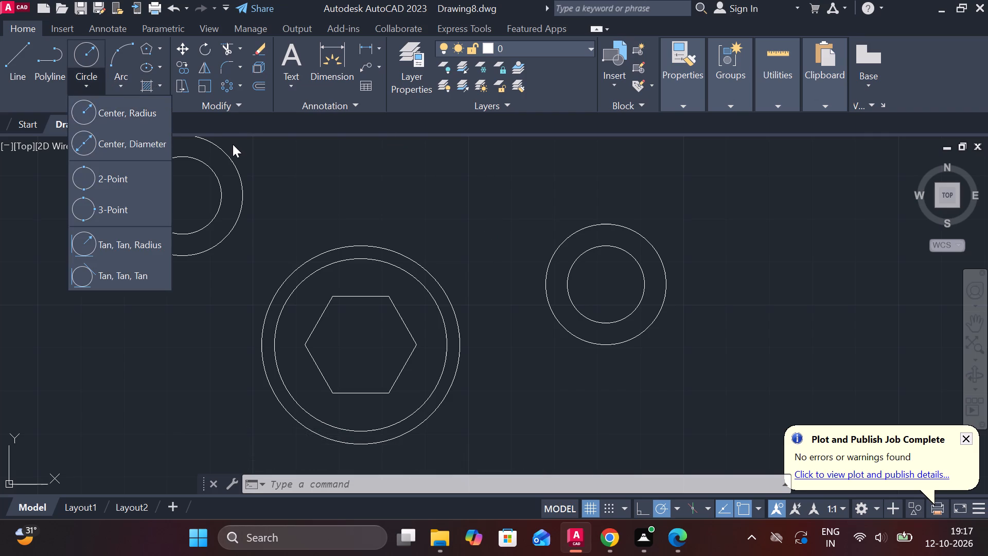
{"action": "left_click", "coordinate": [152, 246]}
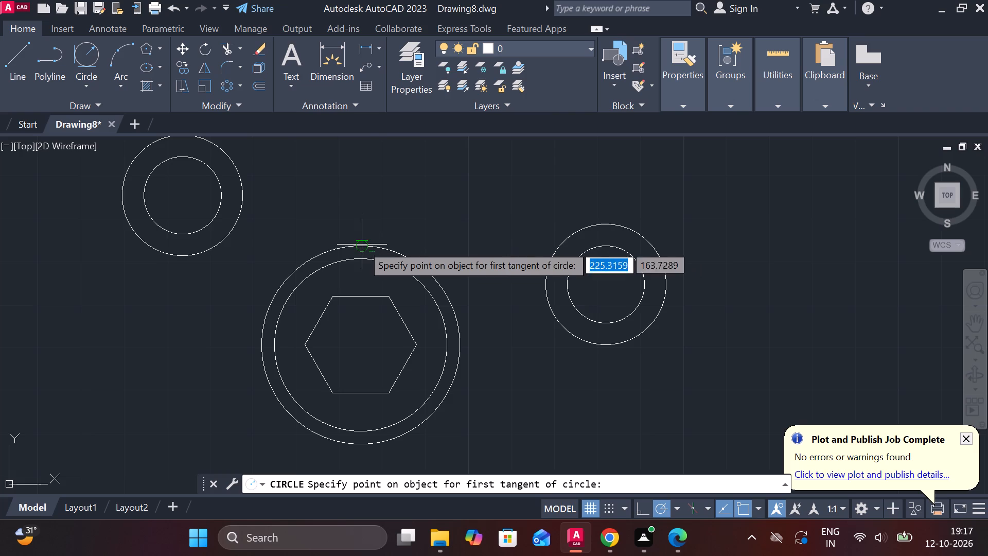
{"action": "left_click", "coordinate": [362, 245]}
{"action": "left_click", "coordinate": [589, 225]}
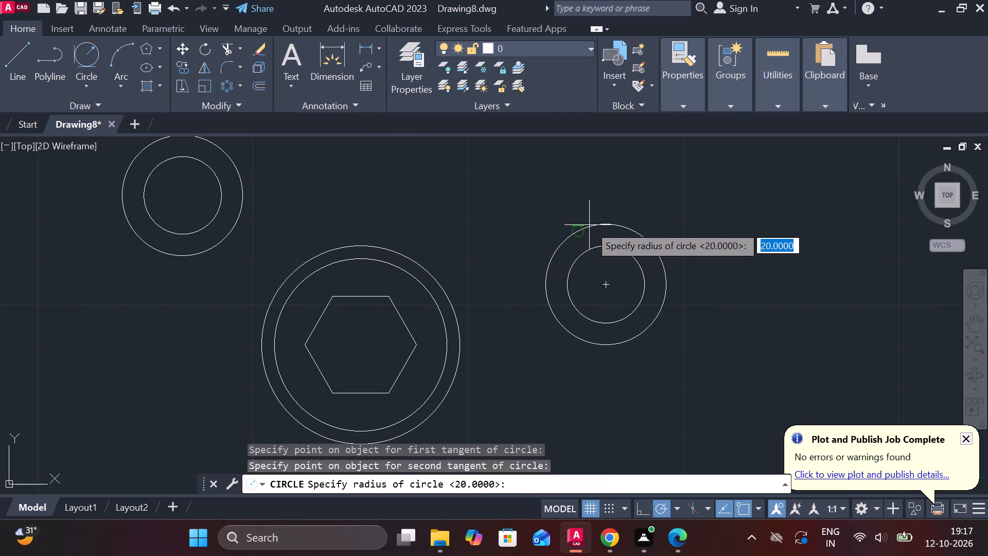
{"action": "type", "text": "100"}
{"action": "key", "text": "Return"}
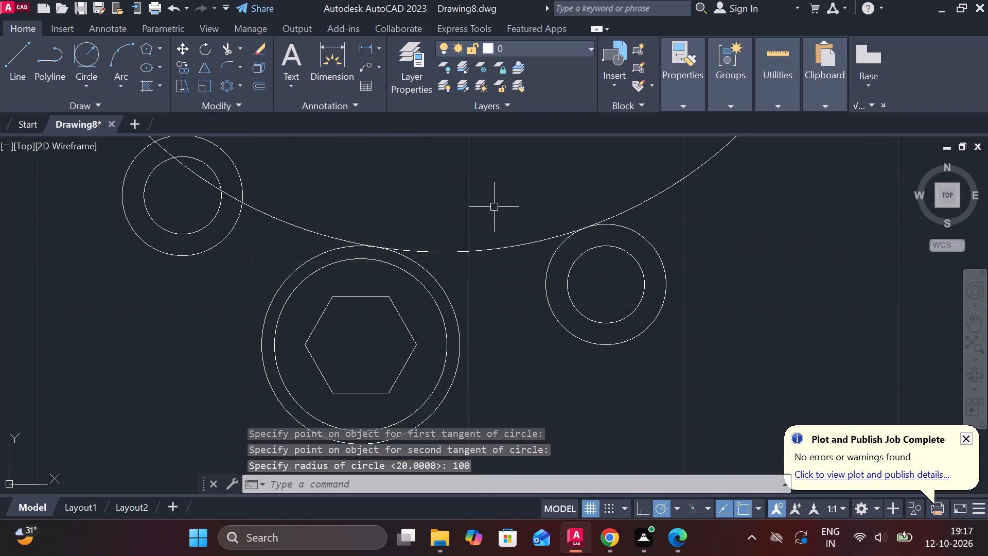
Trim the radius 100 circle outside its tangent points on the radius 23 circle and the right-hand radius 14 circle.
{"action": "type", "text": "TR"}
{"action": "key", "text": "space"}
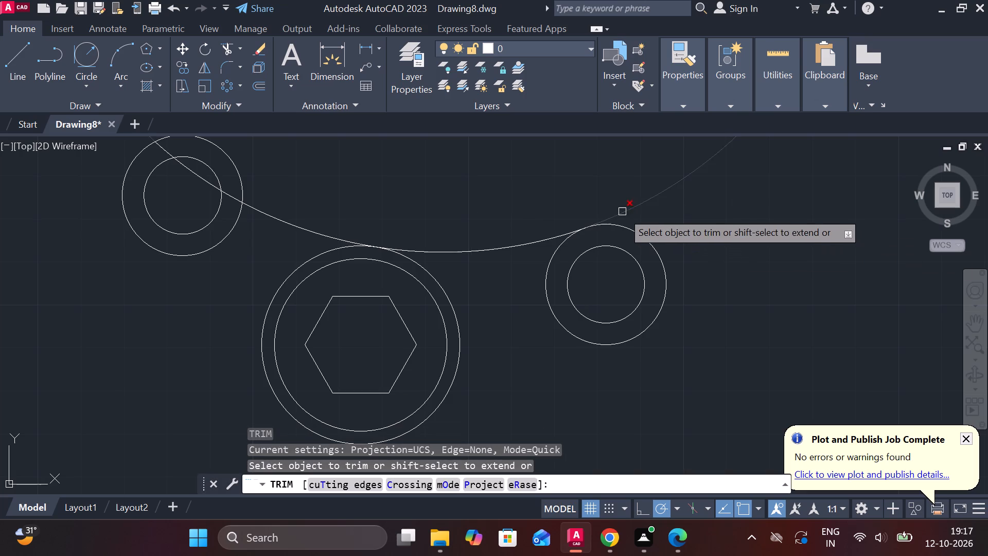
{"action": "left_click", "coordinate": [622, 212]}
{"action": "left_click", "coordinate": [292, 225]}
{"action": "scroll", "coordinate": [323, 205], "scroll_direction": "down", "scroll_amount": 1}
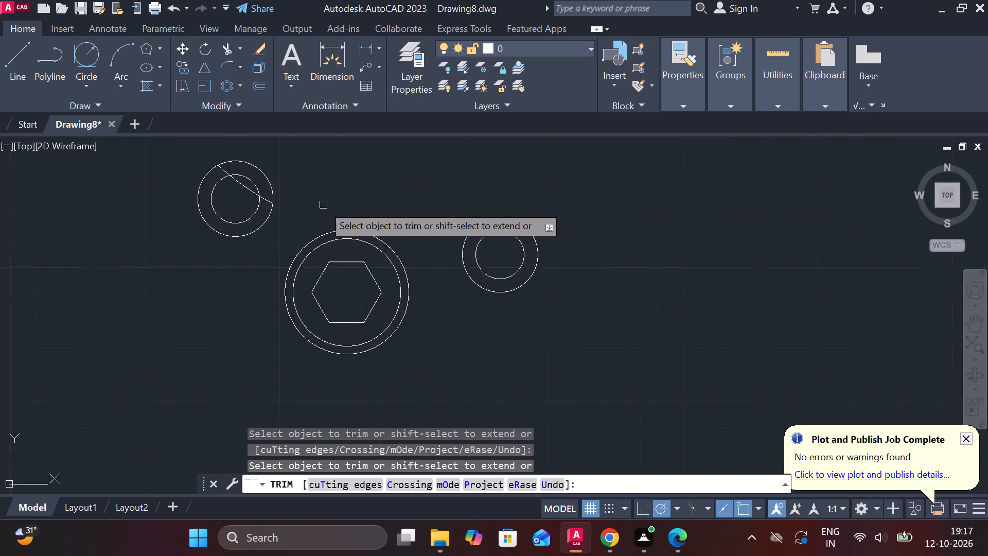
{"action": "scroll", "coordinate": [323, 205], "scroll_direction": "down", "scroll_amount": 1}
{"action": "key", "text": "Escape"}
Erase the leftover arc piece crossing the upper-left pair of circles.
{"action": "scroll", "coordinate": [272, 195], "scroll_direction": "up", "scroll_amount": 2}
{"action": "left_click", "coordinate": [276, 195]}
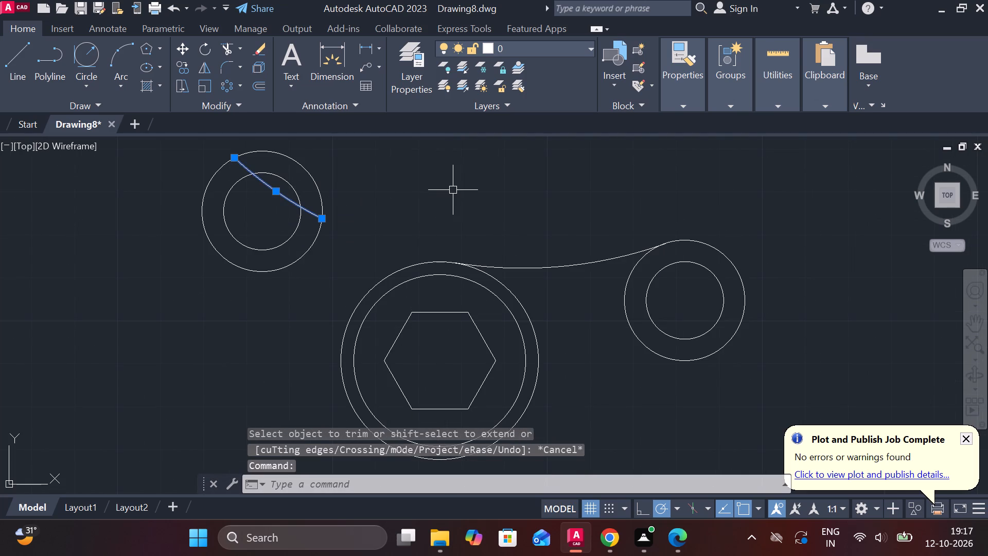
{"action": "type", "text": "E"}
{"action": "key", "text": "space"}
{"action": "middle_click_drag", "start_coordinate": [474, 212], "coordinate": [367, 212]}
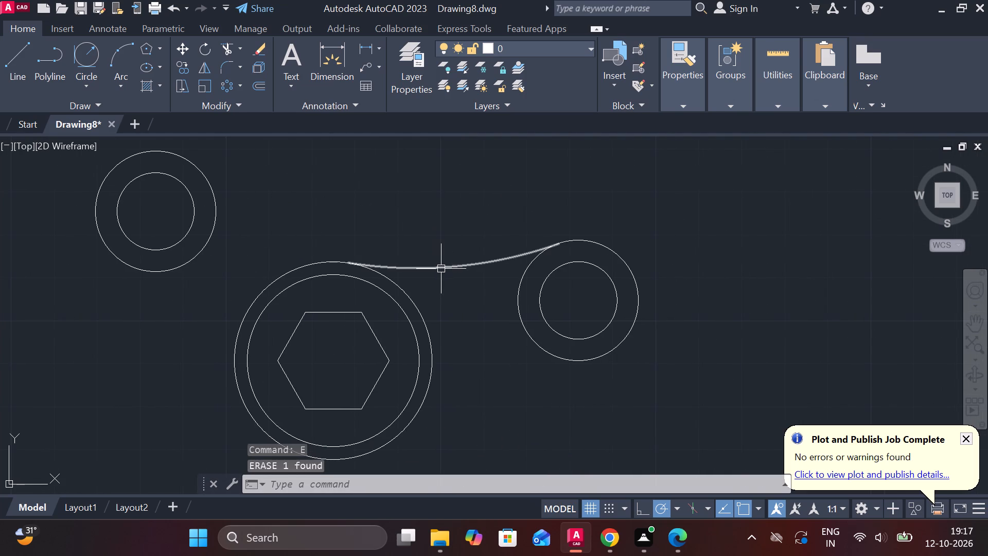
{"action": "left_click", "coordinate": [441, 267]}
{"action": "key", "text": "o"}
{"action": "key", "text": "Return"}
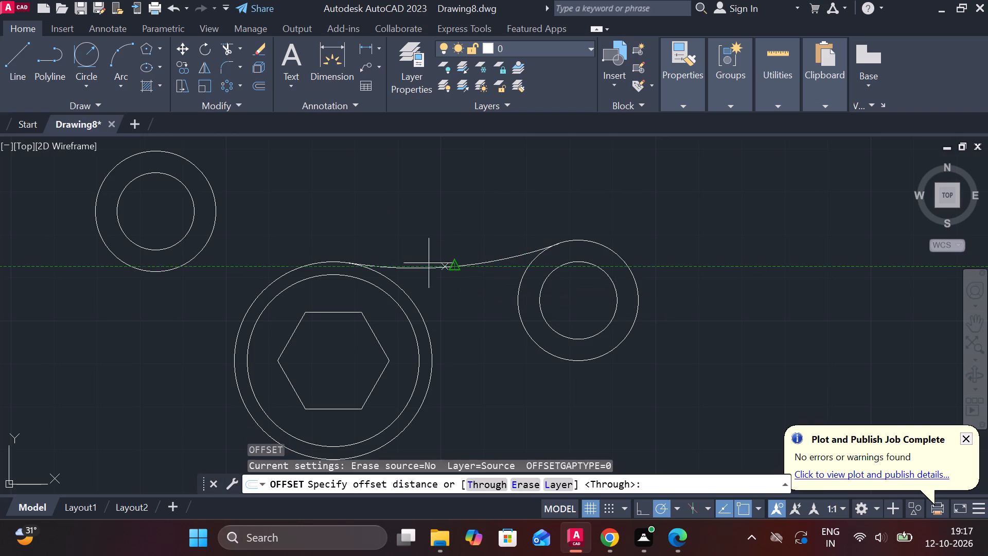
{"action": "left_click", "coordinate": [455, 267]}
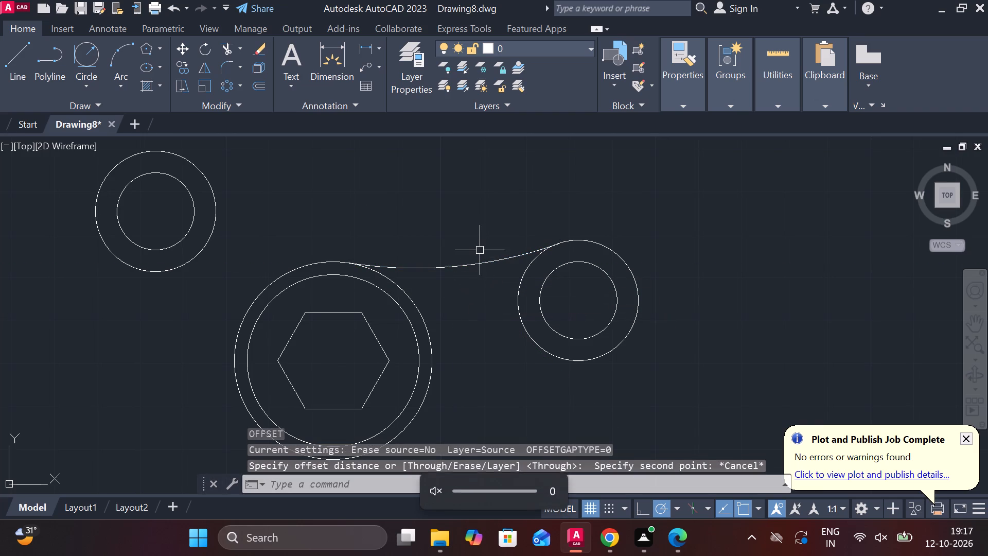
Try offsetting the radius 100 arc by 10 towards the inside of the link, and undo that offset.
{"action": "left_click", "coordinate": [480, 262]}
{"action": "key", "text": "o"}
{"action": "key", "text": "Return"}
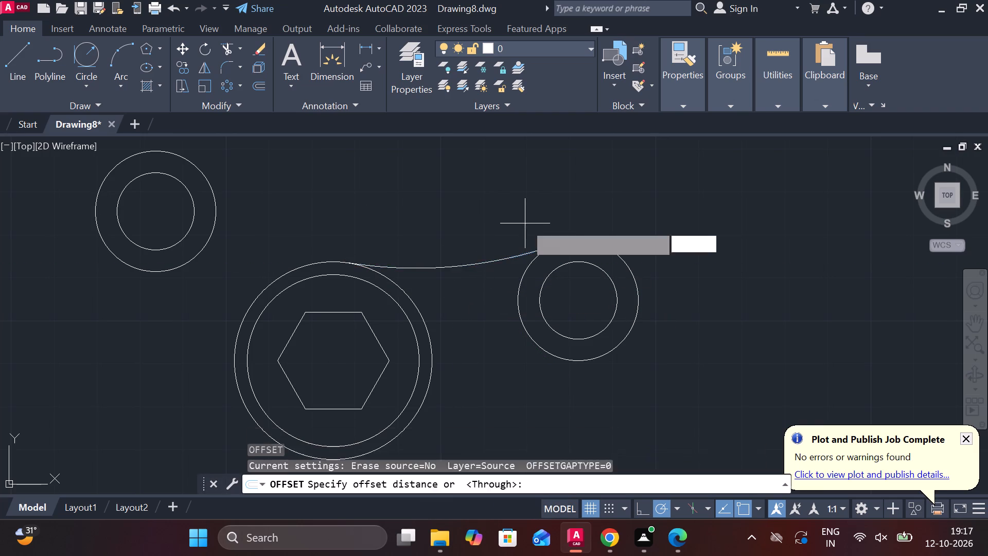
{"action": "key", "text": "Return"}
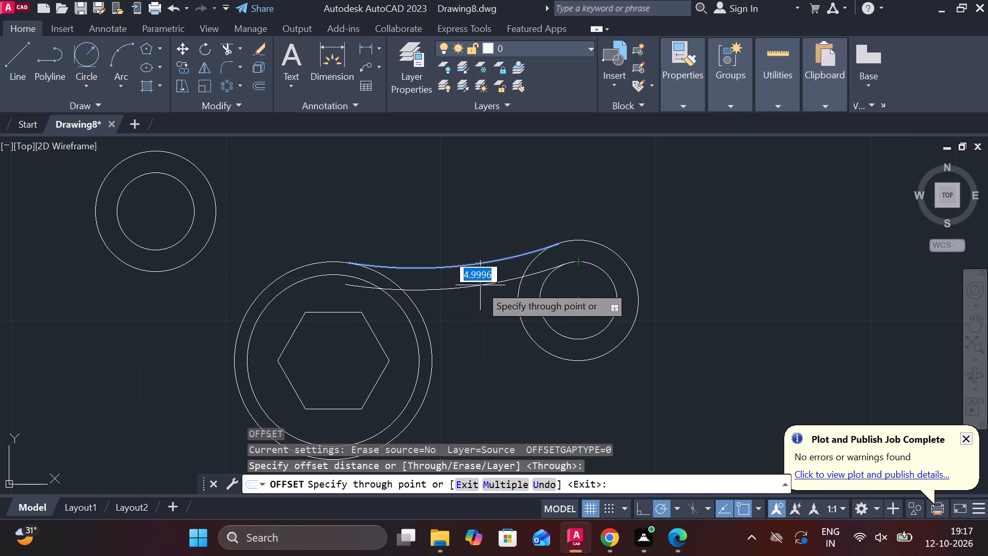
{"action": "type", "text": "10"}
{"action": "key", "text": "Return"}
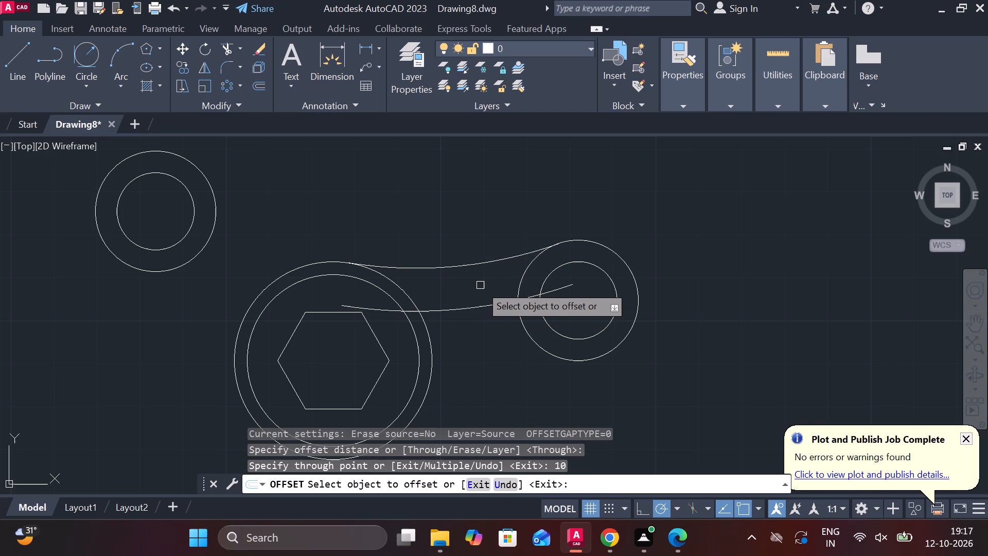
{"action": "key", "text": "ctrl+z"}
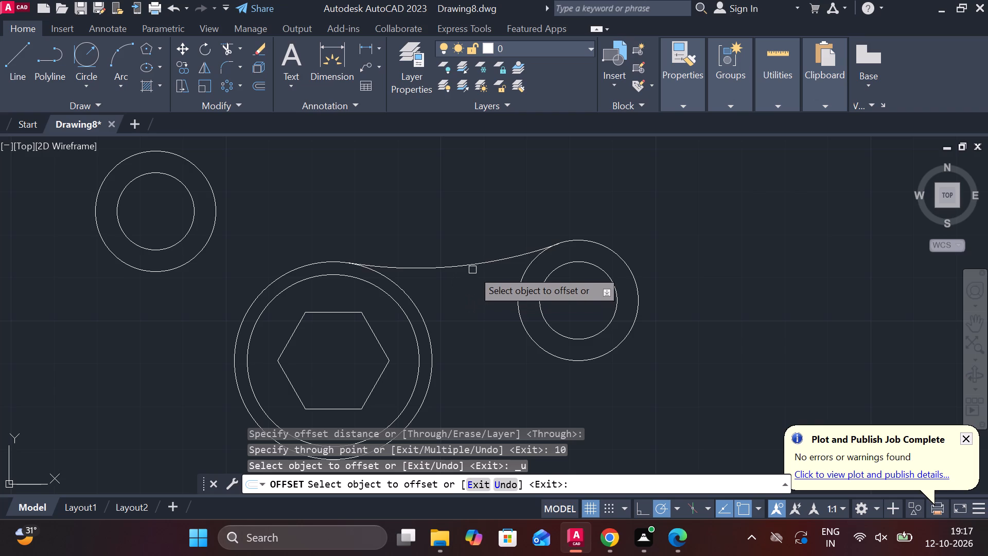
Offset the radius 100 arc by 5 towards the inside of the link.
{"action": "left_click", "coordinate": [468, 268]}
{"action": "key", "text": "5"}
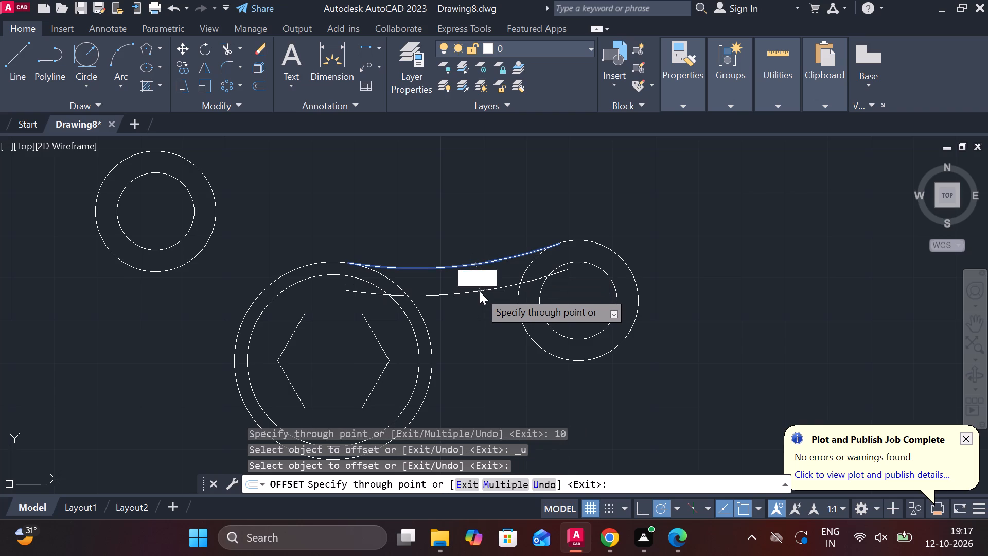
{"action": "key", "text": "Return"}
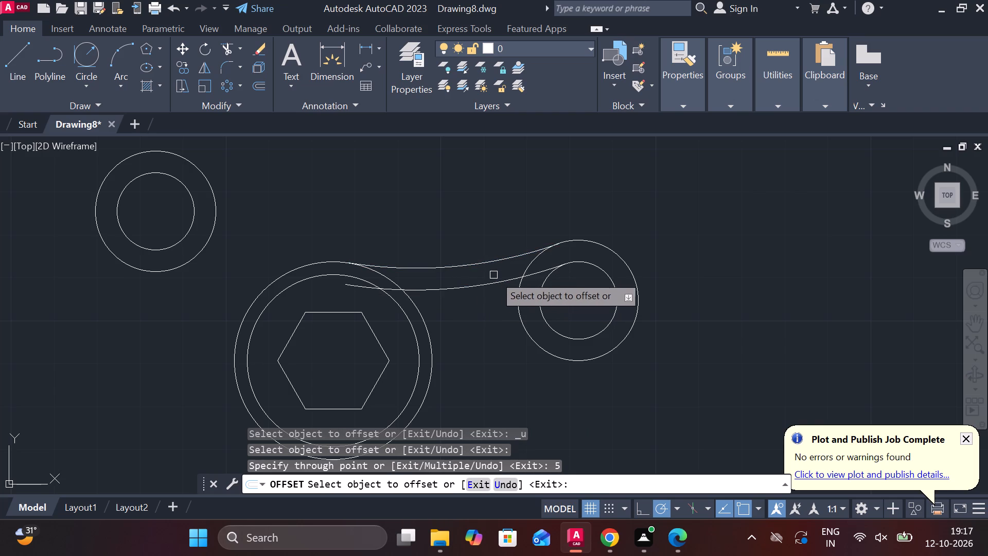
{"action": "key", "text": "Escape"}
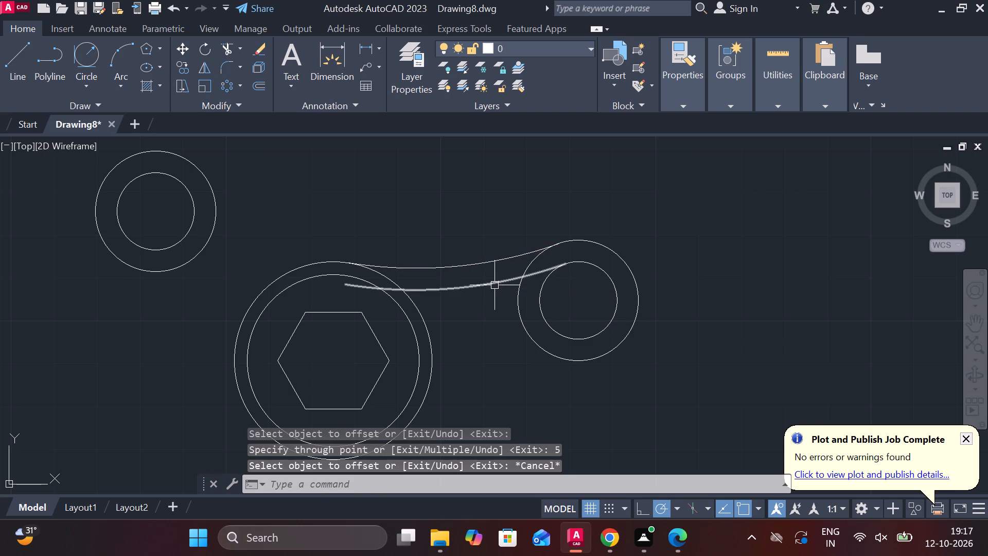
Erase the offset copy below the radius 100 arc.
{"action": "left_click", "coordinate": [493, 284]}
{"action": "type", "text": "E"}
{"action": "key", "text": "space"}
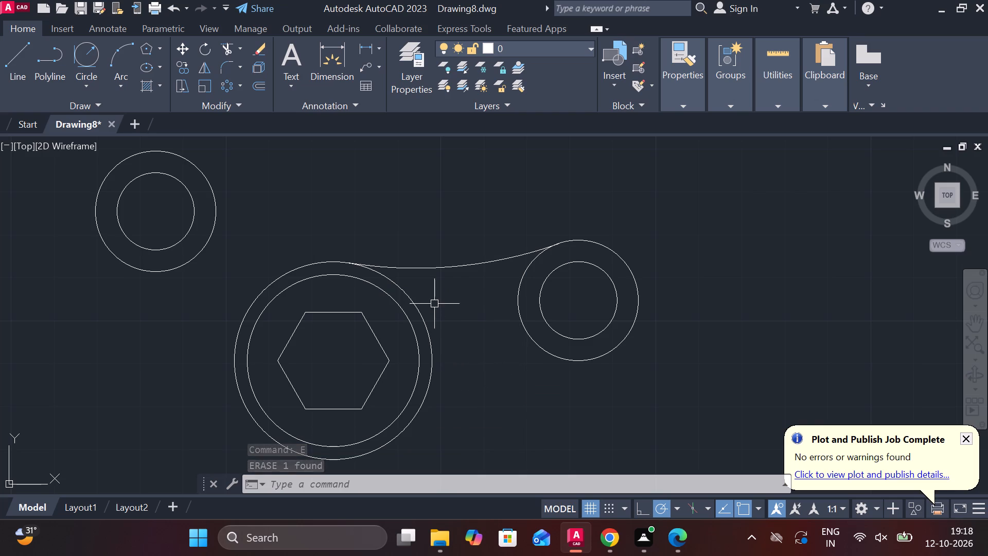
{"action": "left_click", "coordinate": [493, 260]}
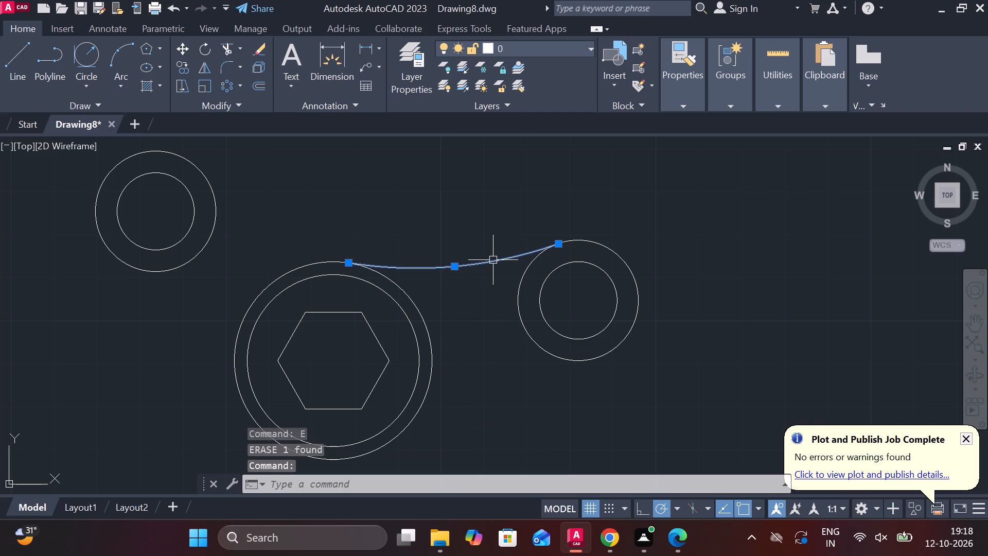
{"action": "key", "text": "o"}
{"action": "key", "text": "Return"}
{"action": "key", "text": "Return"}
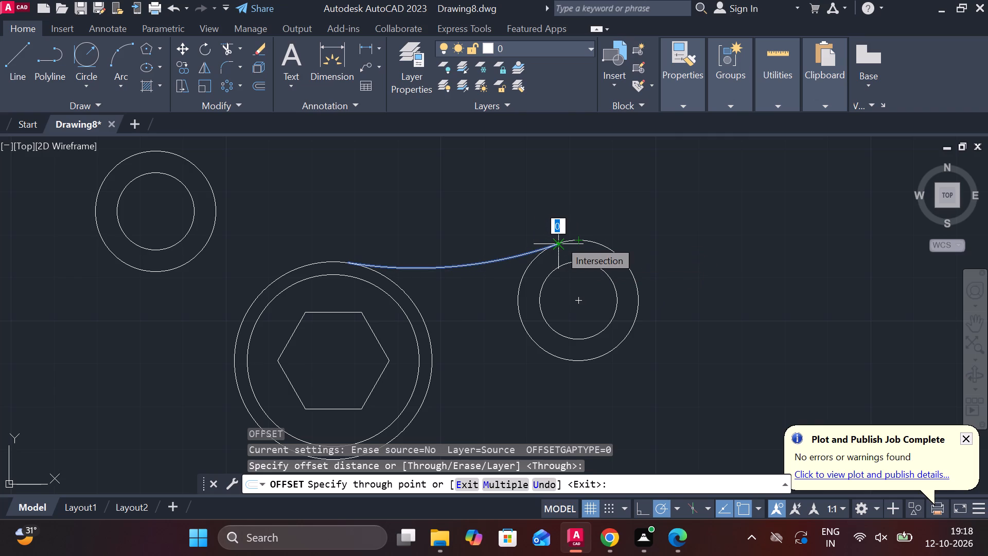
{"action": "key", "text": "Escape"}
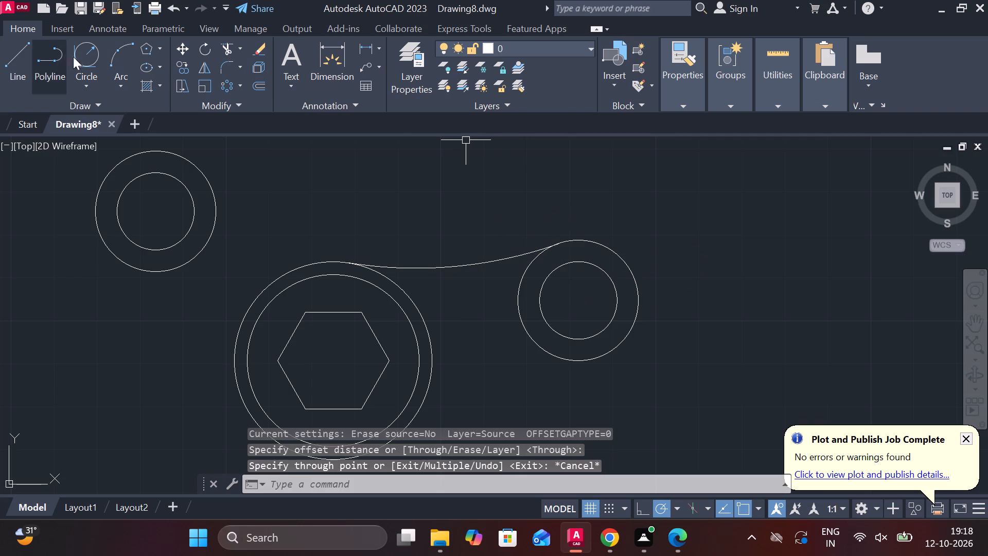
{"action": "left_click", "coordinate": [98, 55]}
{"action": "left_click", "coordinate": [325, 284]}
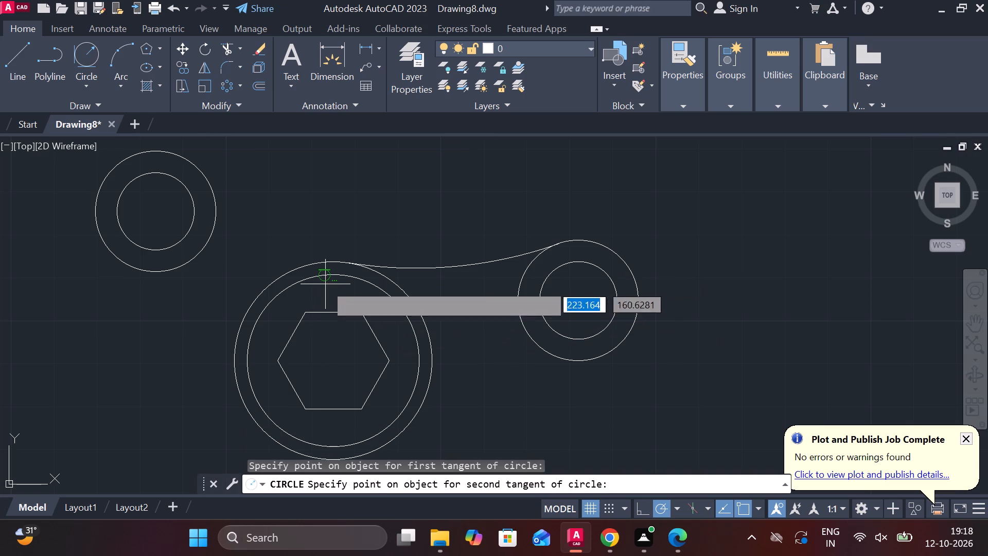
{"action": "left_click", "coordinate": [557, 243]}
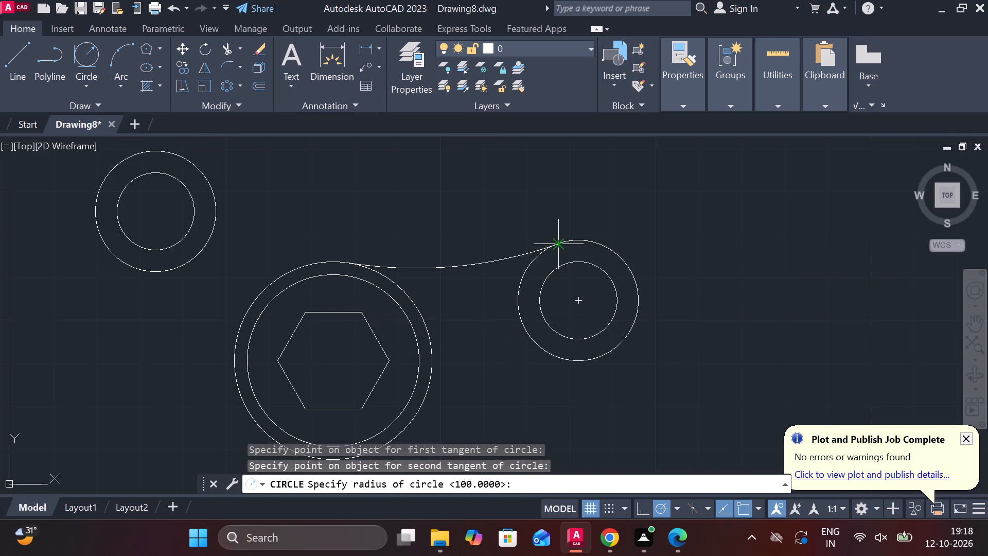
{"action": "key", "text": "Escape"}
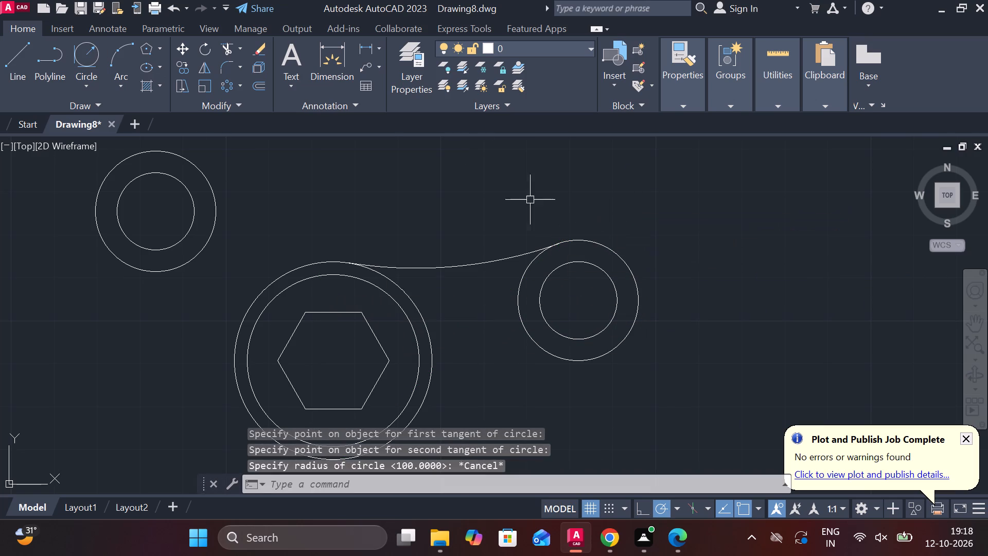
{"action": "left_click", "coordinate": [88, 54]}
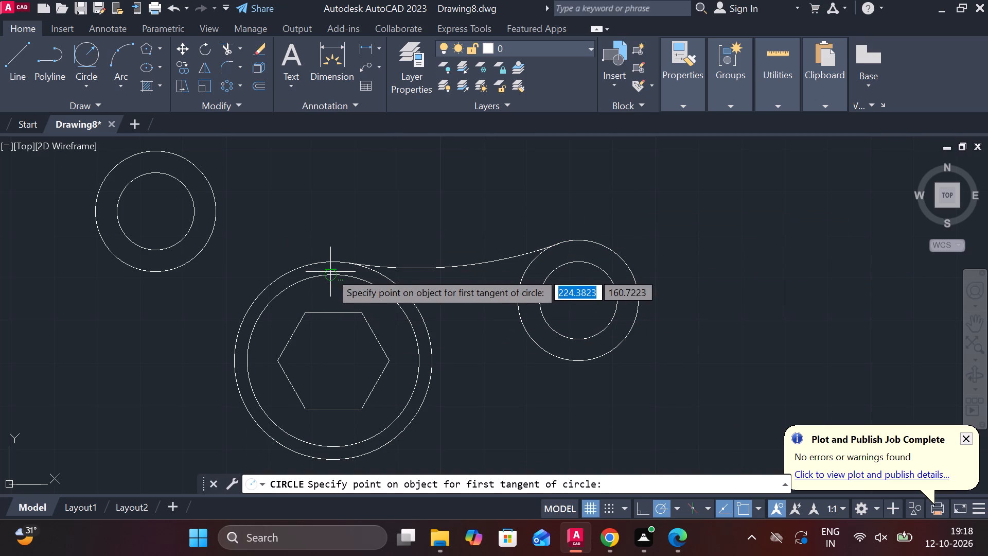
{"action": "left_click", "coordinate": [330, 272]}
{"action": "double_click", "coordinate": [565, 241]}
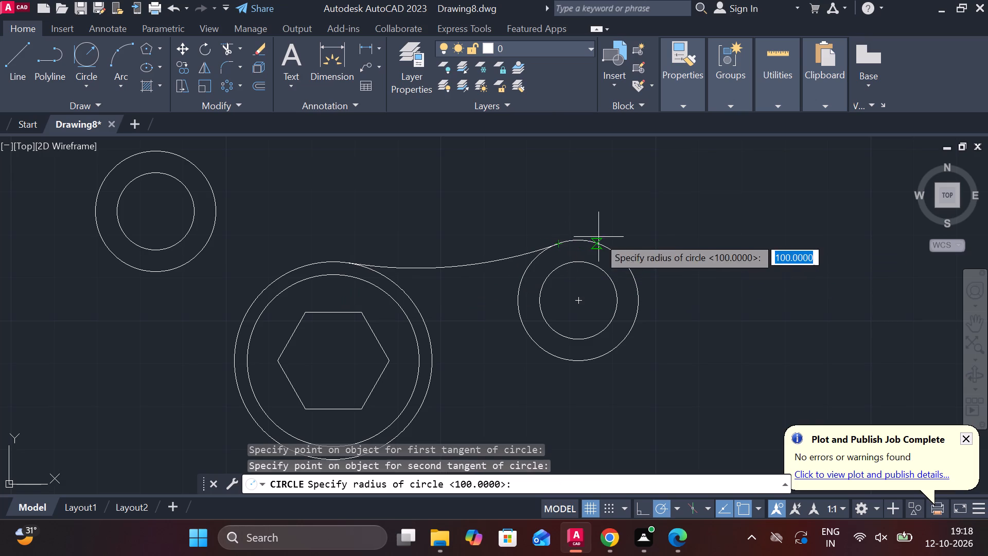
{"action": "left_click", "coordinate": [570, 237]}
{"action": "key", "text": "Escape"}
Draw a radius 90 circle tangent to the tops of the radius 20 circle and the right-hand radius 14 circle.
{"action": "left_click", "coordinate": [93, 58]}
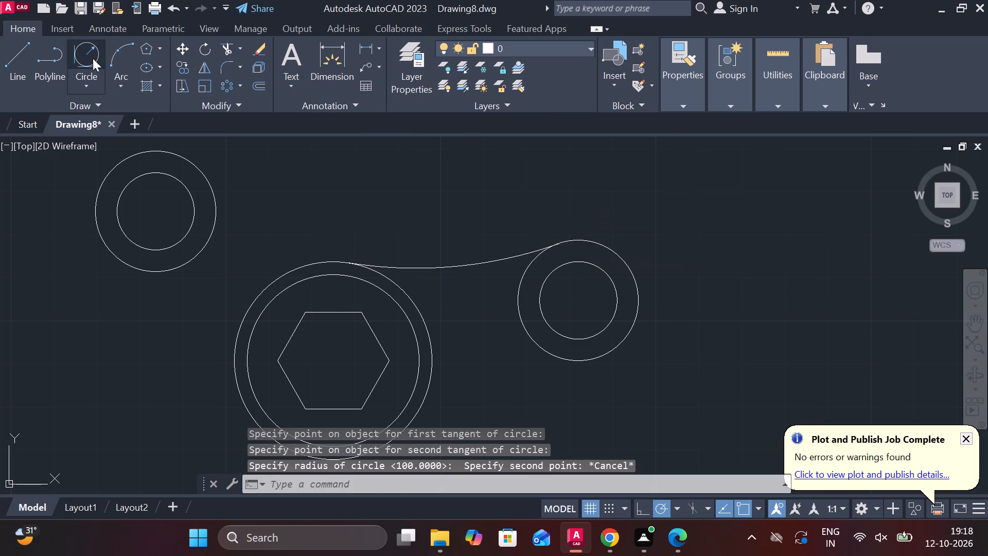
{"action": "left_click", "coordinate": [329, 278]}
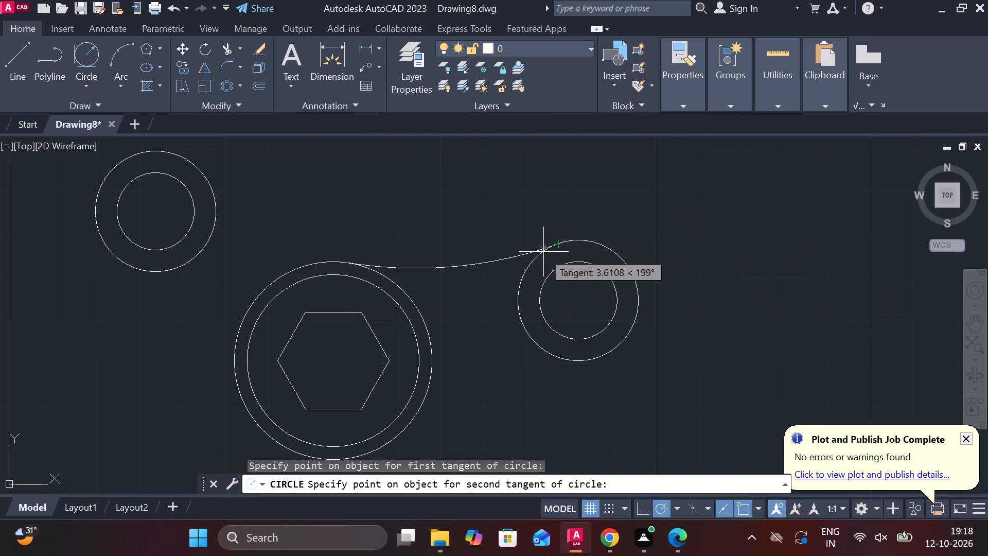
{"action": "scroll", "coordinate": [544, 259], "scroll_direction": "up", "scroll_amount": 2}
{"action": "double_click", "coordinate": [543, 247]}
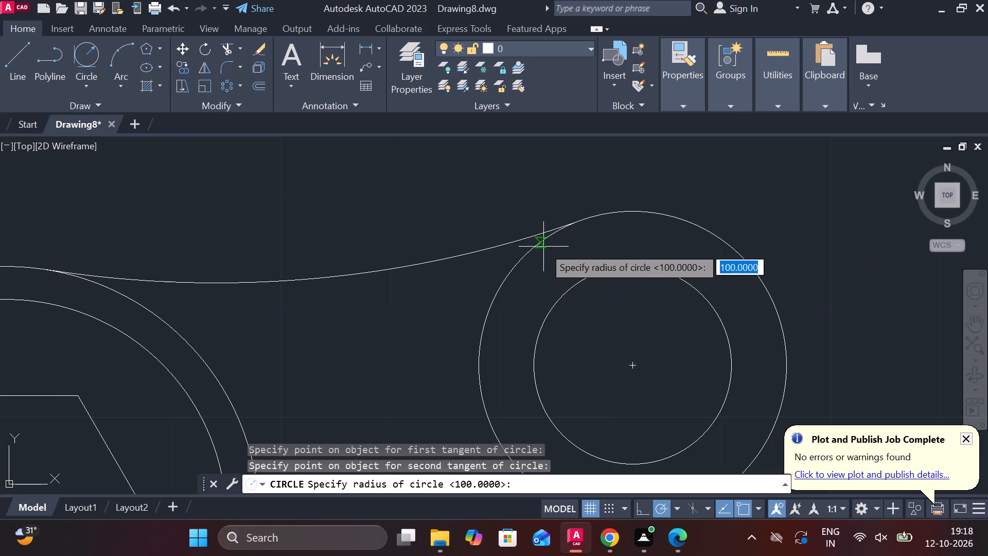
{"action": "type", "text": "90"}
{"action": "key", "text": "Return"}
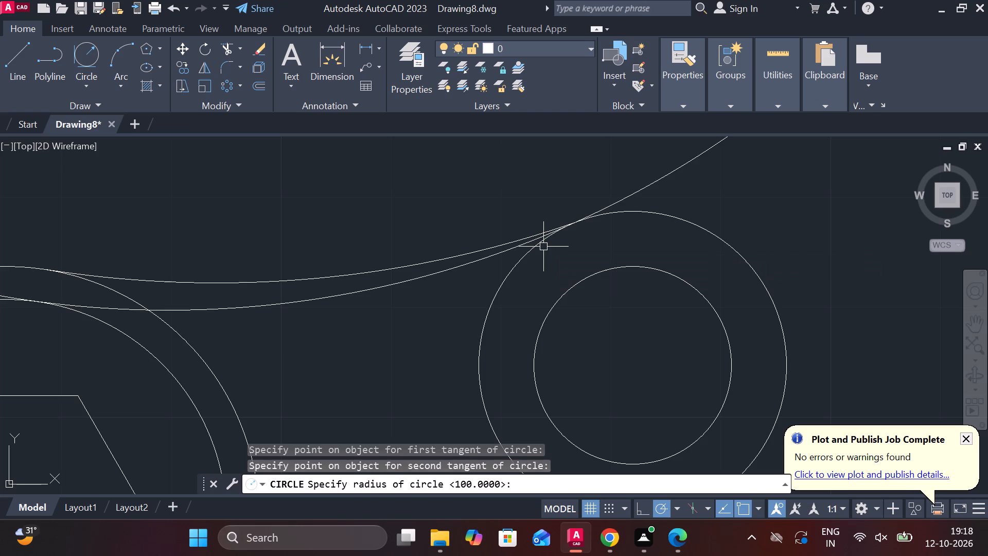
{"action": "scroll", "coordinate": [547, 253], "scroll_direction": "down", "scroll_amount": 2}
{"action": "key", "text": "Escape"}
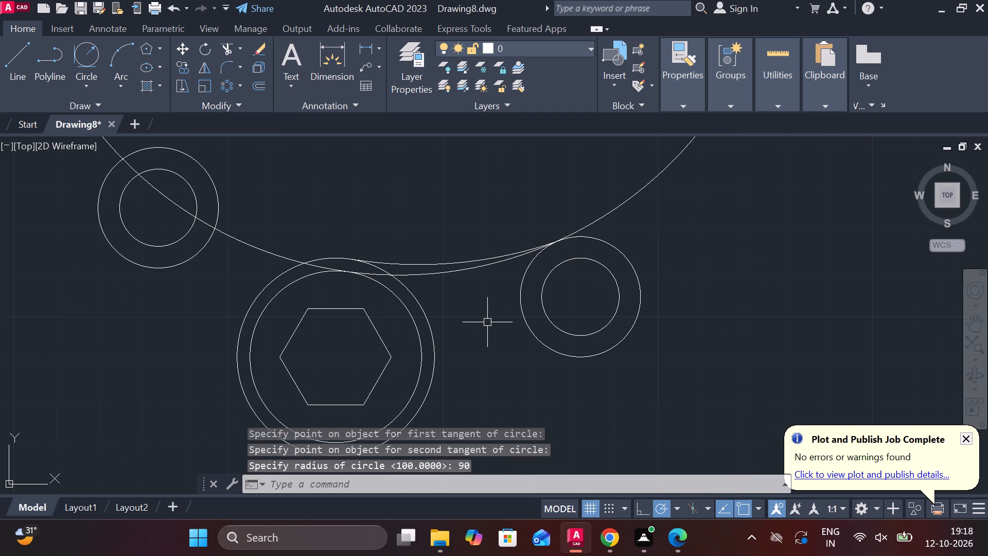
Trim the radius 90 circle outside its tangent points on the radius 20 circle and the right-hand radius 14 circle.
{"action": "type", "text": "TR"}
{"action": "key", "text": "space"}
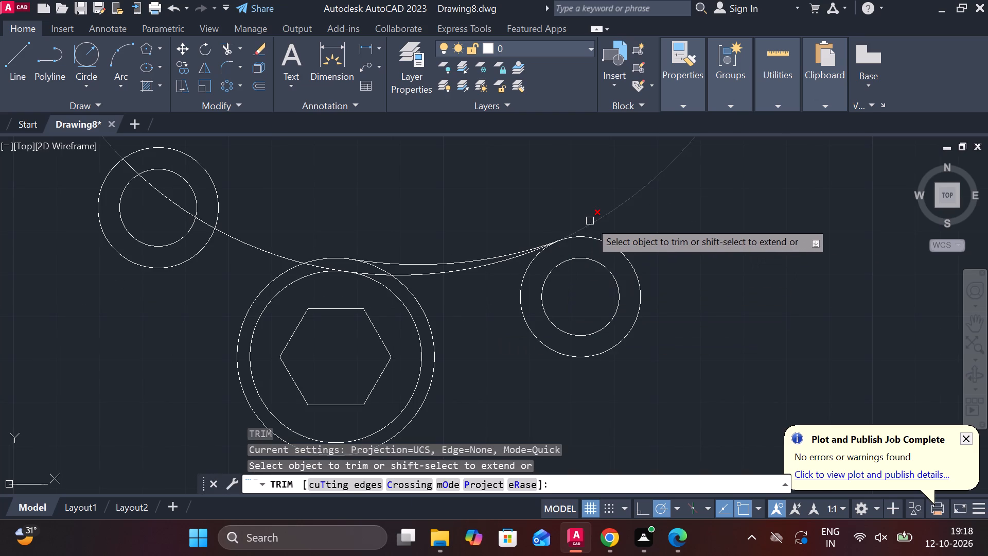
{"action": "left_click", "coordinate": [590, 221]}
{"action": "left_click", "coordinate": [259, 253]}
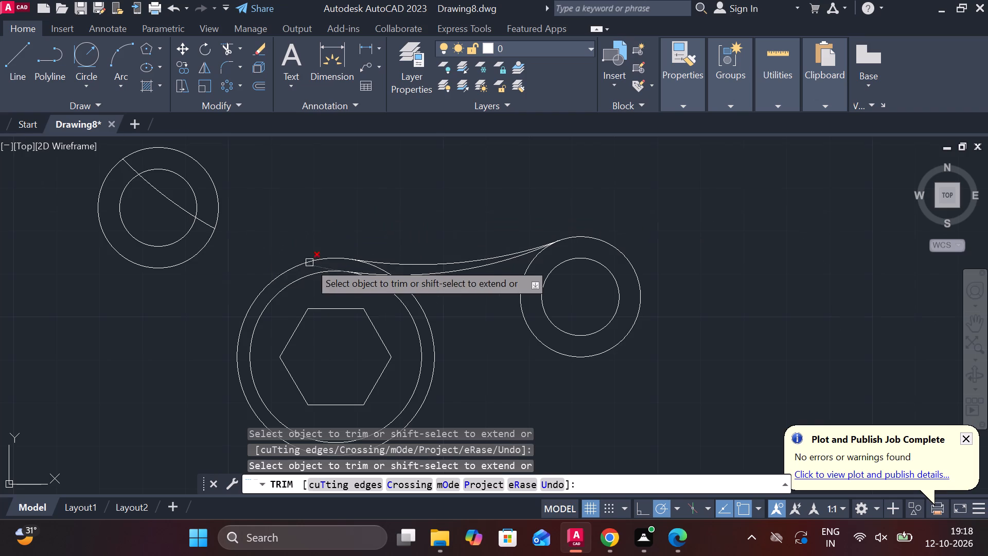
{"action": "scroll", "coordinate": [309, 263], "scroll_direction": "up", "scroll_amount": 2}
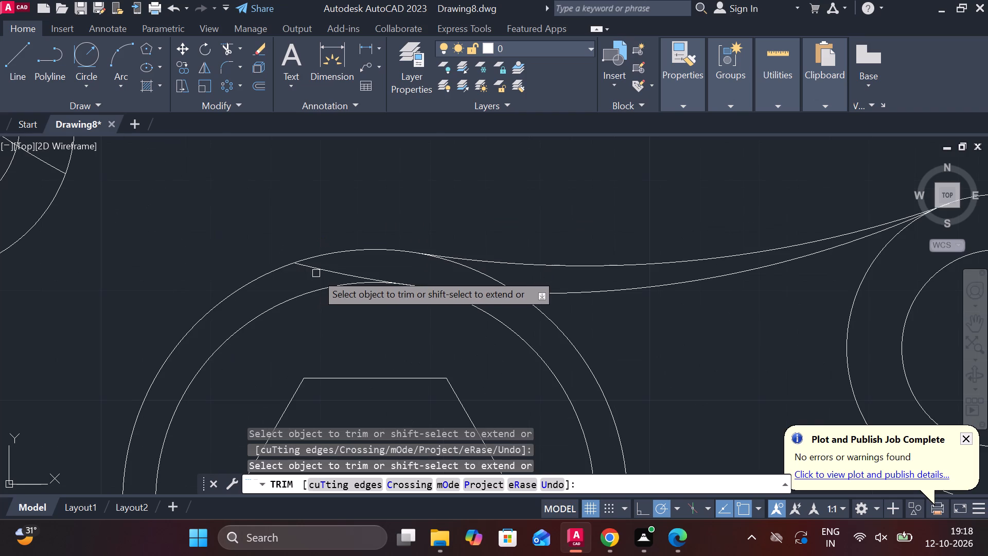
{"action": "left_click", "coordinate": [325, 269]}
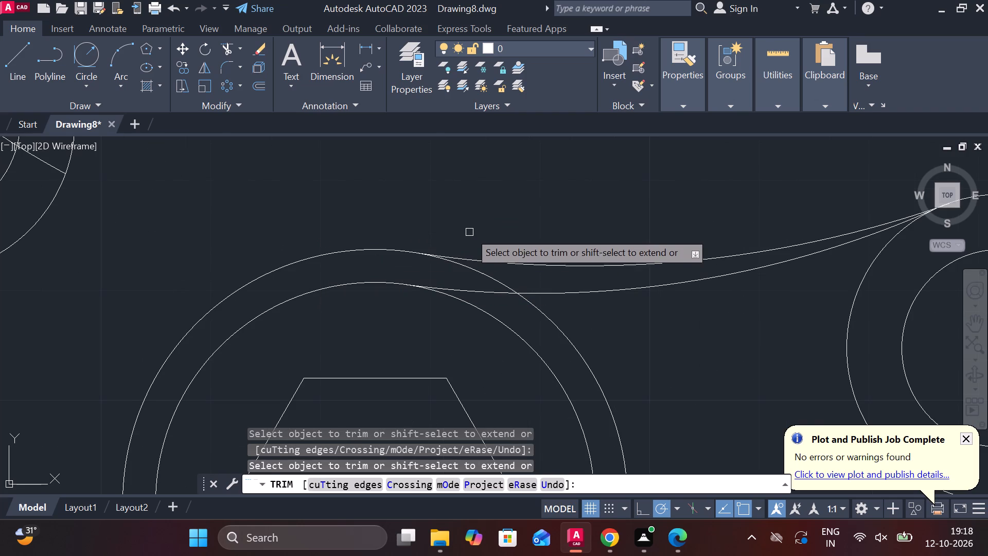
Trim the short piece of the radius 23 circle lying between the radius 100 and radius 90 arcs.
{"action": "scroll", "coordinate": [469, 231], "scroll_direction": "down", "scroll_amount": 1}
{"action": "left_click", "coordinate": [492, 259]}
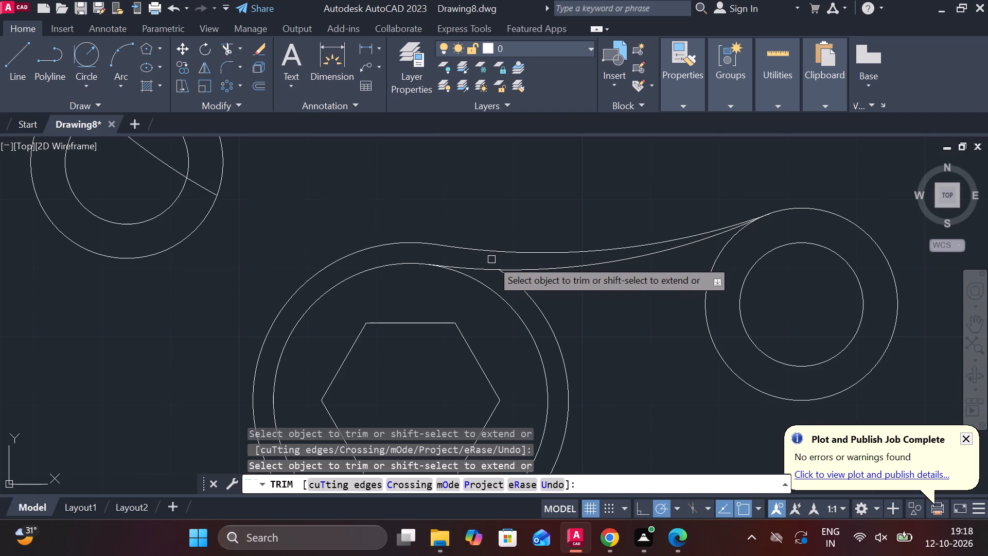
{"action": "left_click", "coordinate": [491, 259]}
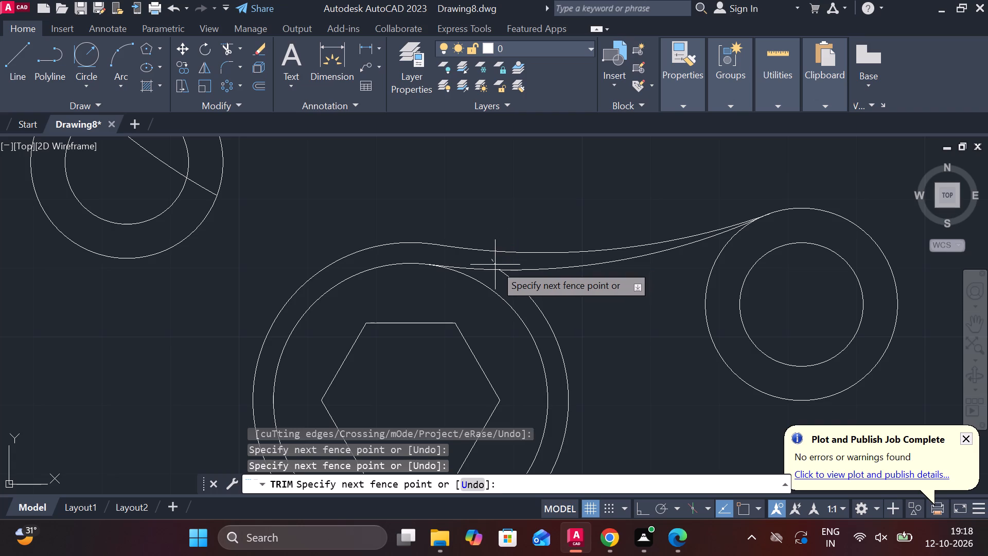
{"action": "left_click", "coordinate": [495, 265]}
{"action": "scroll", "coordinate": [537, 167], "scroll_direction": "down", "scroll_amount": 2}
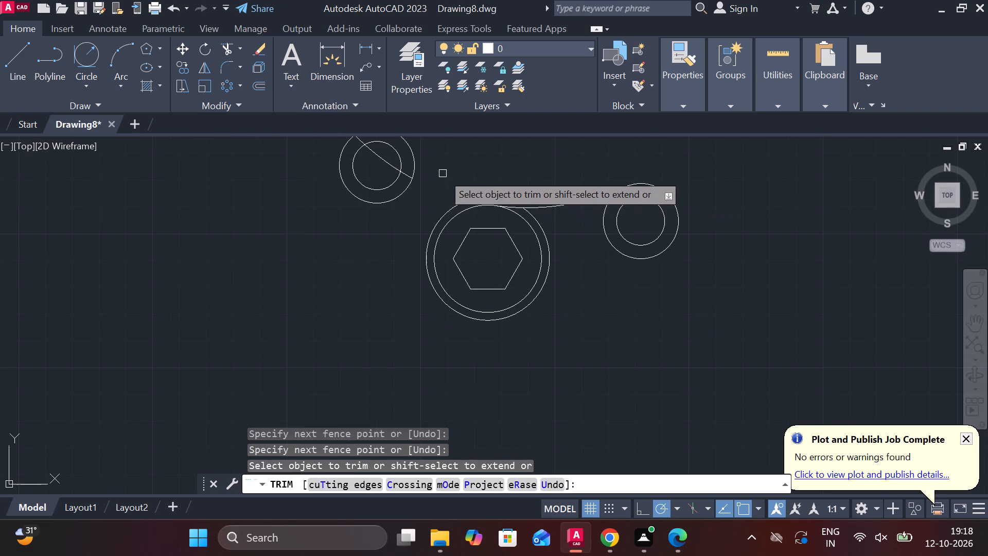
{"action": "key", "text": "Escape"}
Erase the leftover radius 90 arc piece crossing the upper-left pair of circles.
{"action": "left_click", "coordinate": [389, 163]}
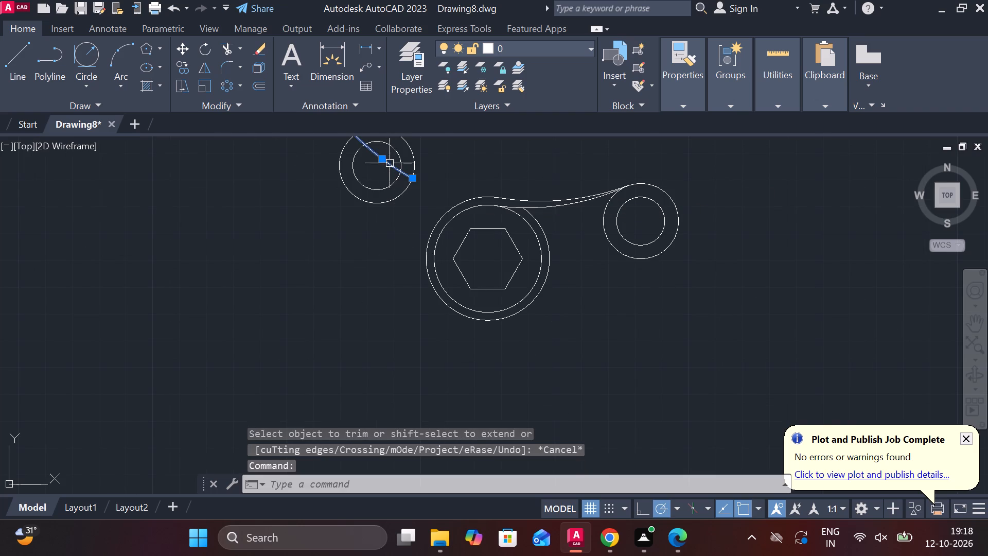
{"action": "type", "text": "E"}
{"action": "key", "text": "space"}
Mirror the radius 100 and radius 90 arcs about the line from the hexagon's centre to the right-hand circles' centre, keeping the originals.
{"action": "middle_click_drag", "start_coordinate": [546, 304], "coordinate": [479, 328]}
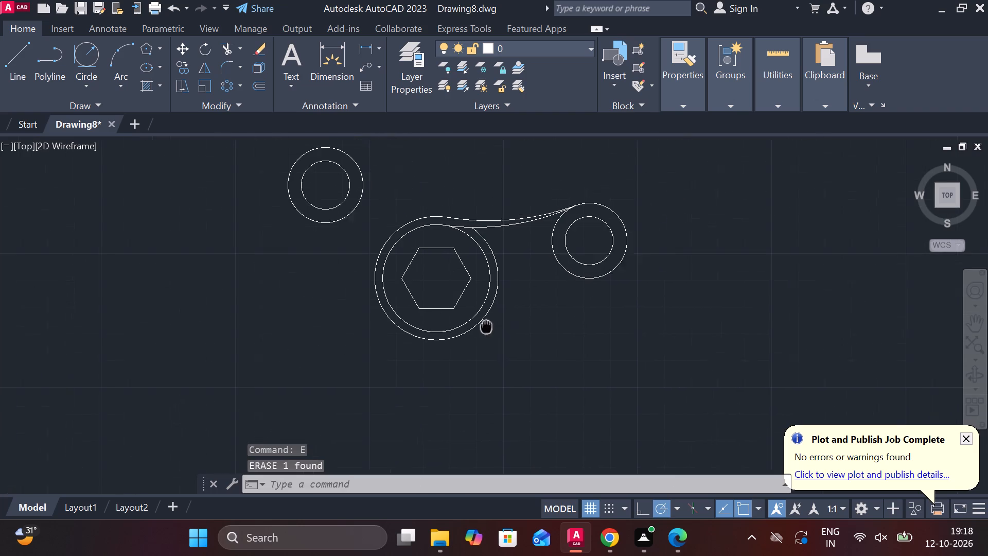
{"action": "middle_click_drag", "start_coordinate": [479, 328], "coordinate": [477, 329]}
{"action": "scroll", "coordinate": [492, 239], "scroll_direction": "up", "scroll_amount": 1}
{"action": "left_click", "coordinate": [484, 229]}
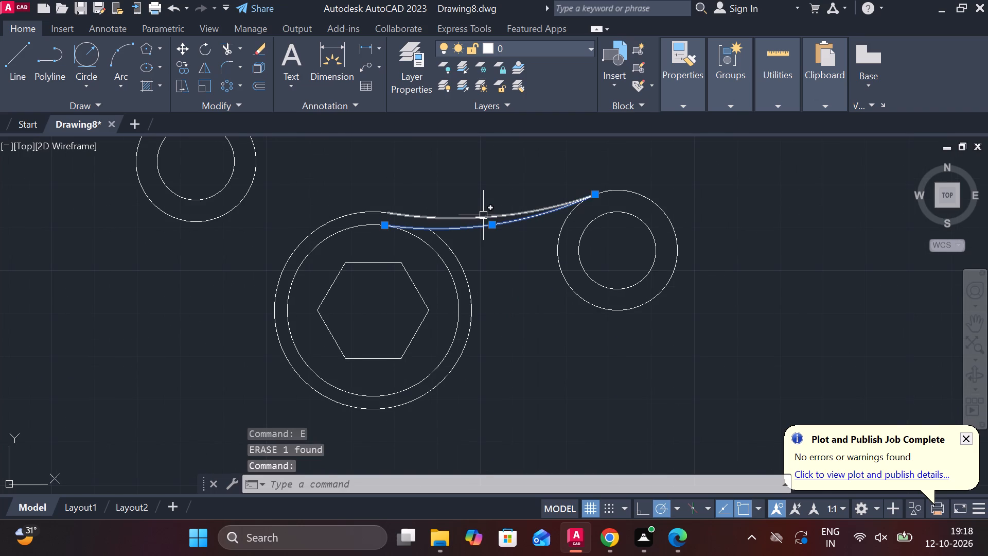
{"action": "left_click", "coordinate": [483, 214]}
{"action": "type", "text": "MI"}
{"action": "key", "text": "Return"}
{"action": "left_click", "coordinate": [373, 312]}
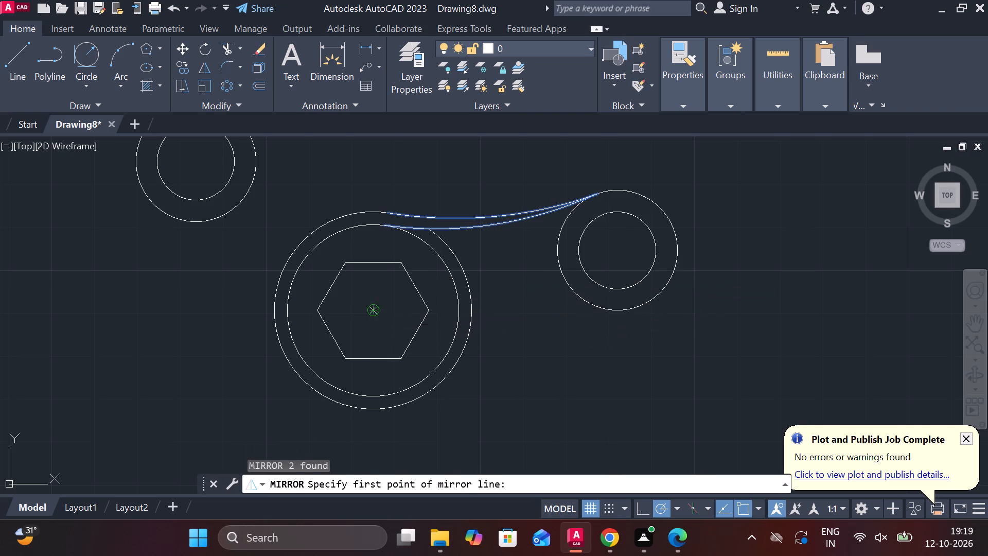
{"action": "left_click", "coordinate": [614, 255]}
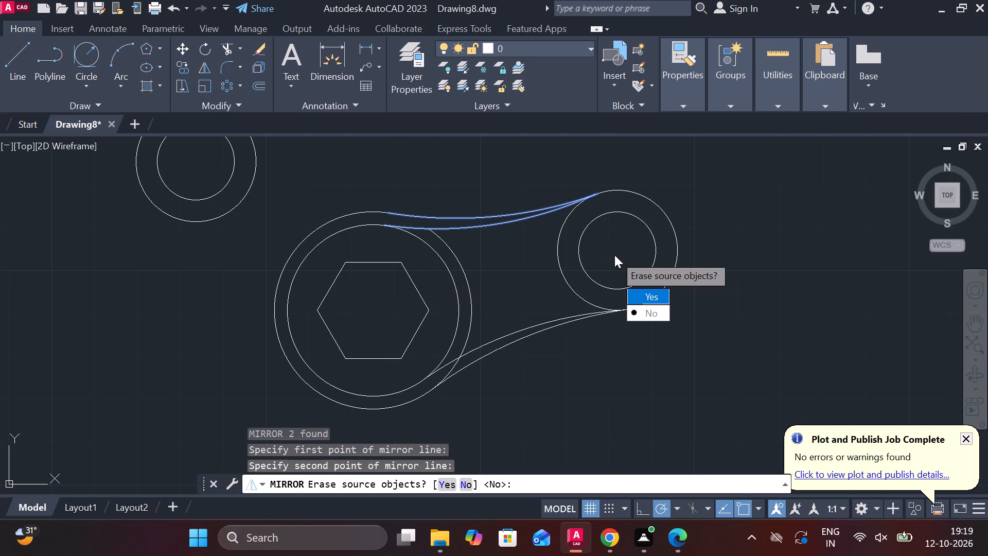
{"action": "left_click_drag", "start_coordinate": [655, 310], "coordinate": [614, 255]}
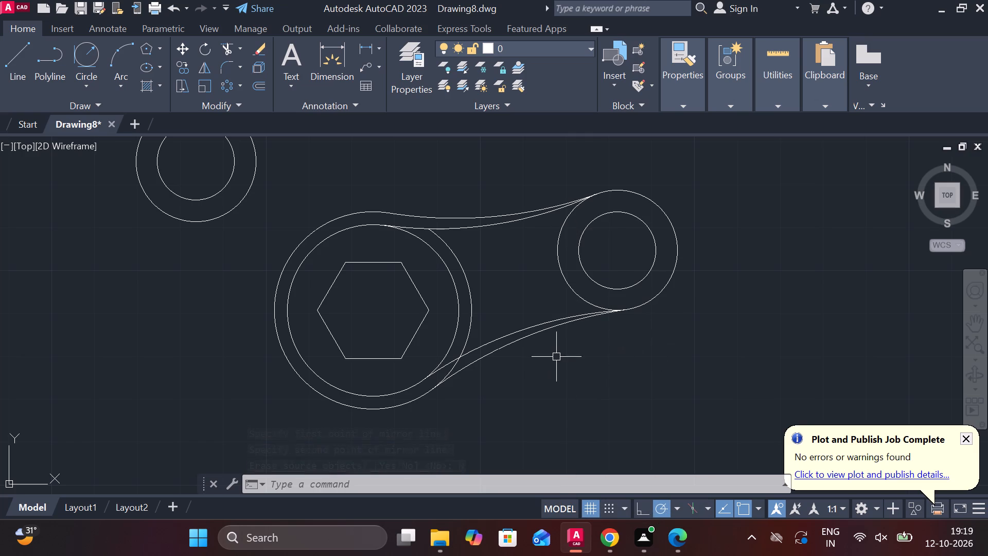
Trim the short piece of the radius 23 circle lying between the two lower mirrored arcs.
{"action": "type", "text": "TR"}
{"action": "key", "text": "space"}
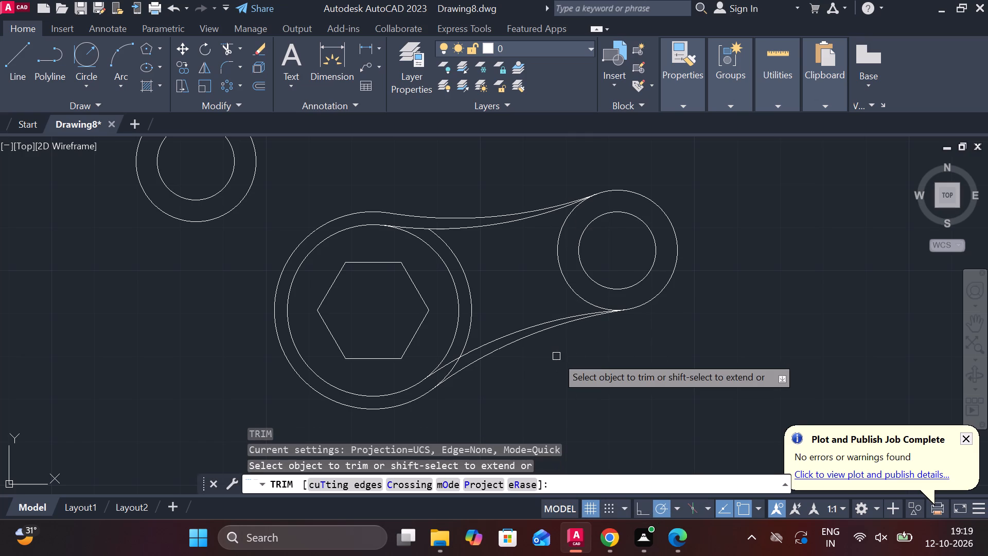
{"action": "scroll", "coordinate": [508, 332], "scroll_direction": "up", "scroll_amount": 2}
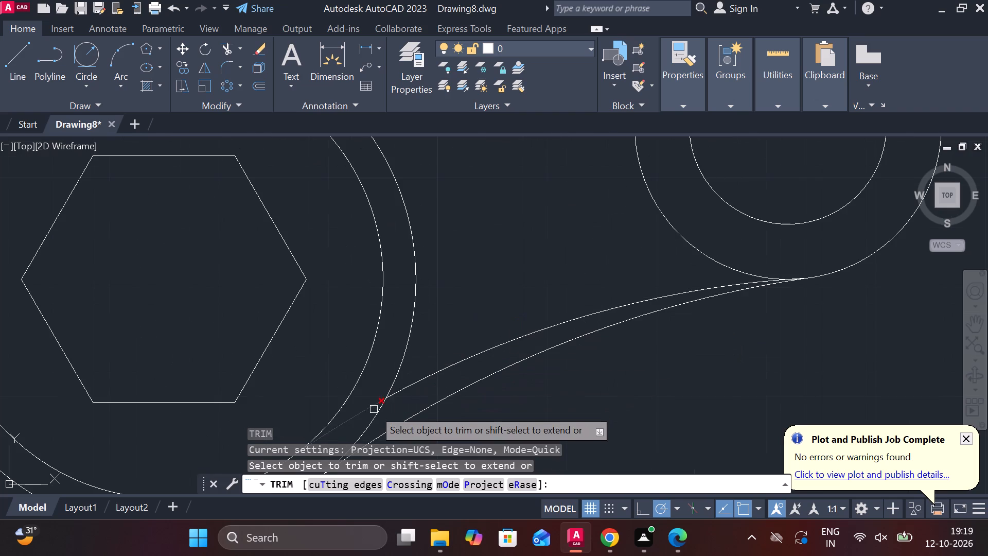
{"action": "left_click", "coordinate": [374, 415]}
{"action": "middle_click_drag", "start_coordinate": [541, 145], "coordinate": [601, 358]}
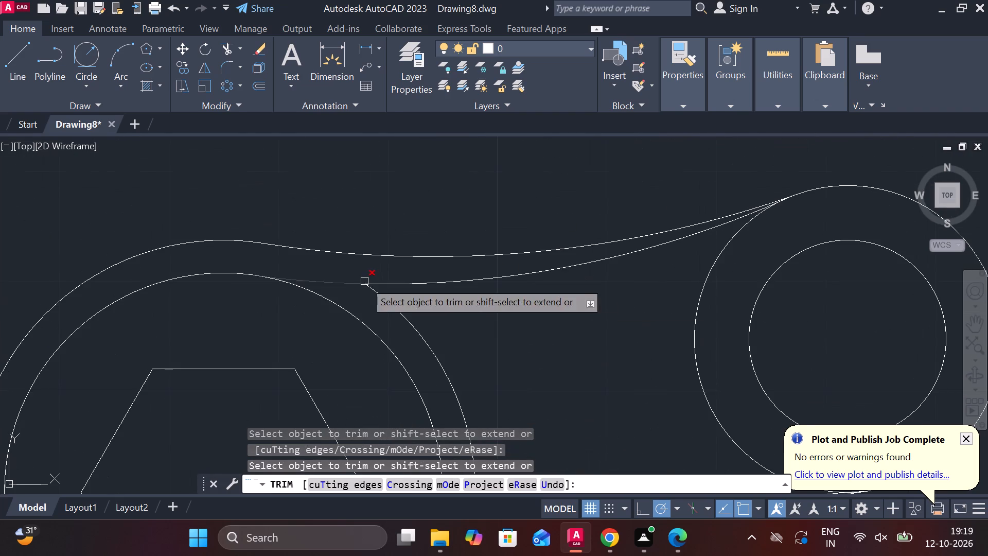
{"action": "scroll", "coordinate": [459, 316], "scroll_direction": "down", "scroll_amount": 2}
{"action": "middle_click_drag", "start_coordinate": [484, 344], "coordinate": [509, 272]}
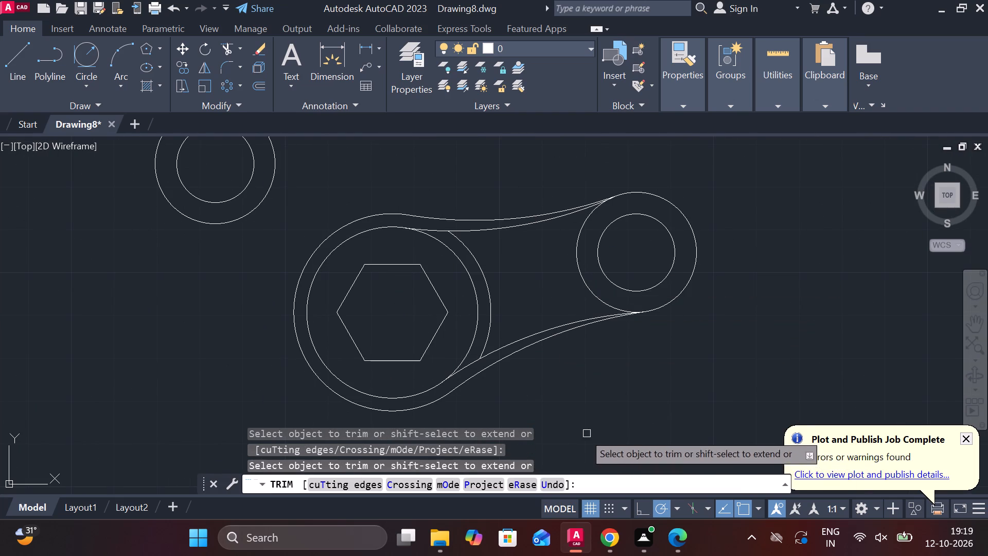
{"action": "key", "text": "Escape"}
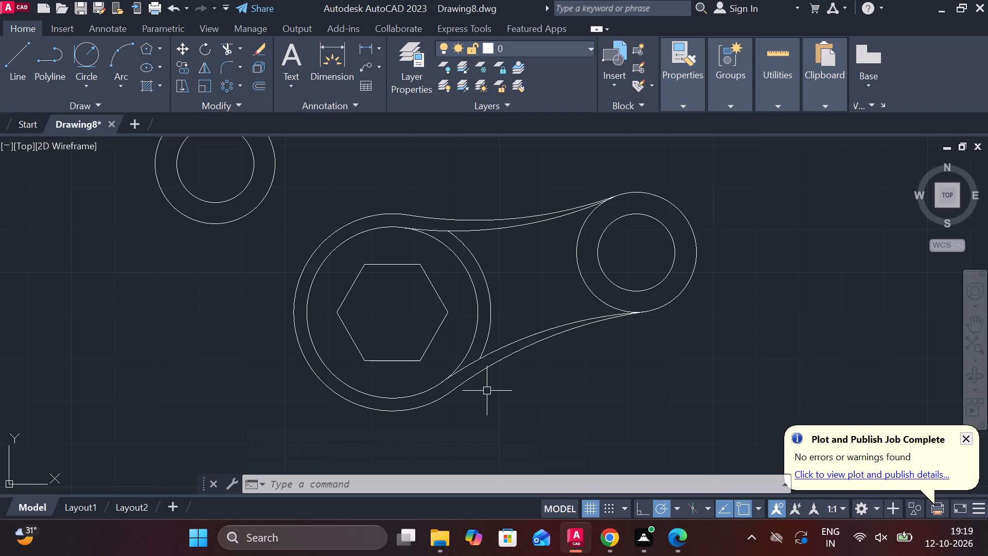
Draw a 33-unit line straight down from the hexagon's centre.
{"action": "key", "text": "l"}
{"action": "key", "text": "Return"}
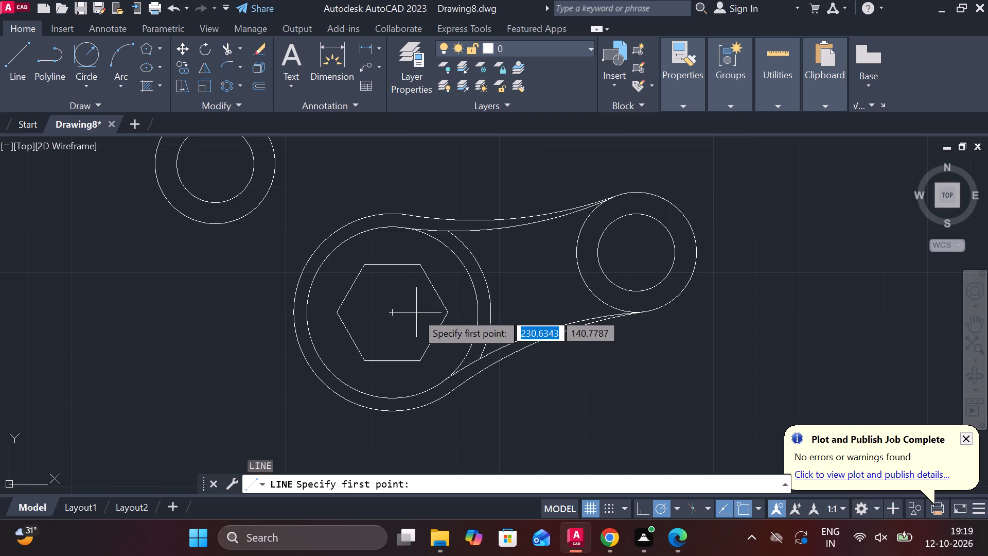
{"action": "left_click", "coordinate": [390, 318]}
{"action": "middle_click_drag", "start_coordinate": [357, 446], "coordinate": [376, 343]}
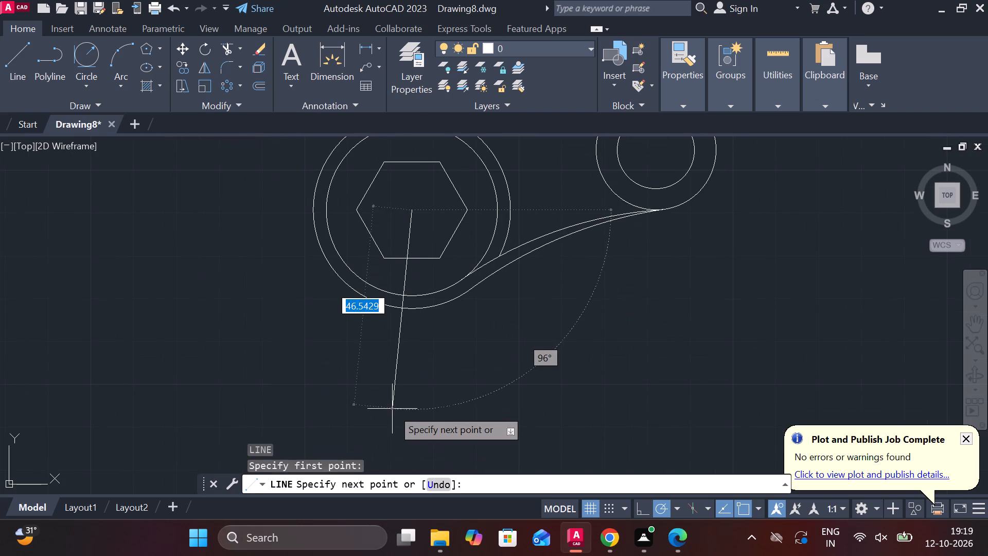
{"action": "type", "text": "33"}
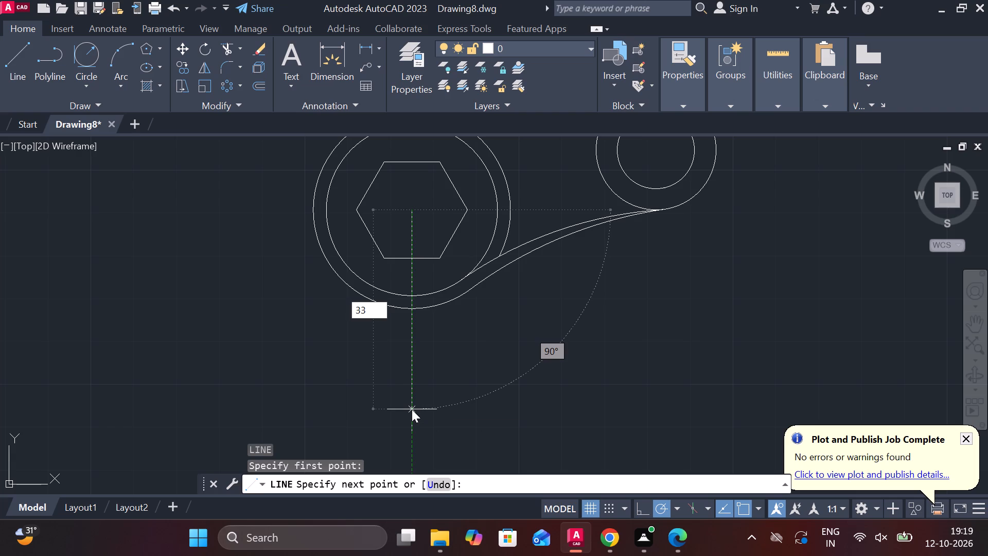
{"action": "key", "text": "space"}
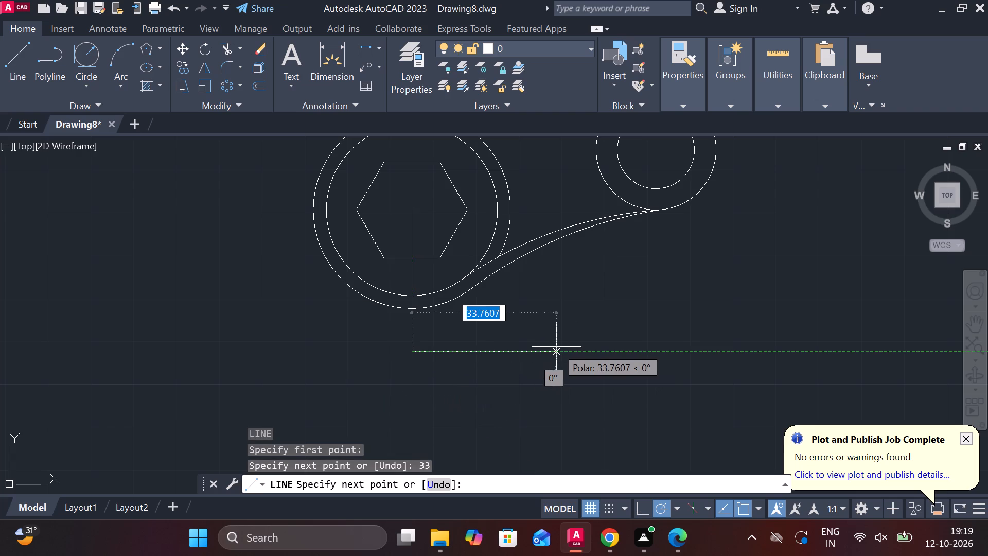
{"action": "key", "text": "Escape"}
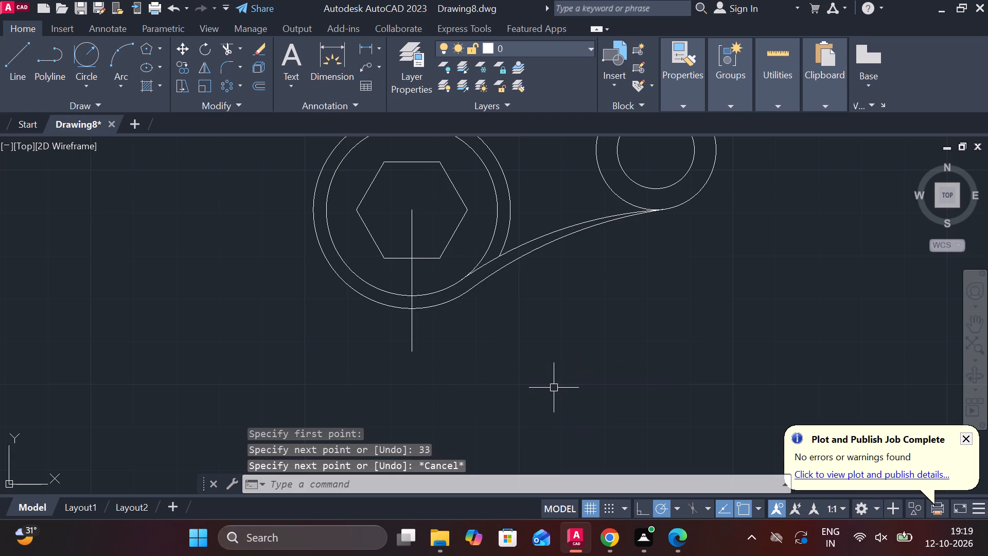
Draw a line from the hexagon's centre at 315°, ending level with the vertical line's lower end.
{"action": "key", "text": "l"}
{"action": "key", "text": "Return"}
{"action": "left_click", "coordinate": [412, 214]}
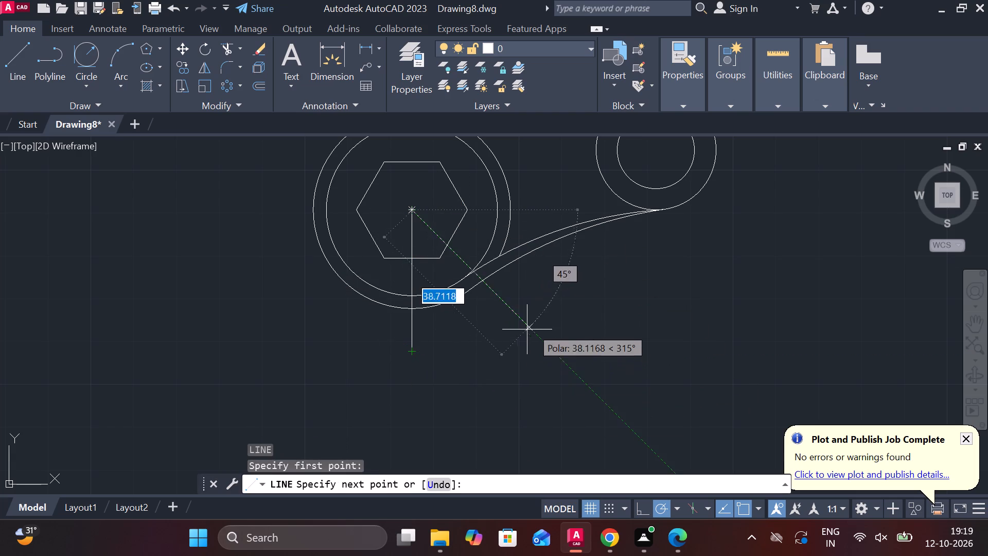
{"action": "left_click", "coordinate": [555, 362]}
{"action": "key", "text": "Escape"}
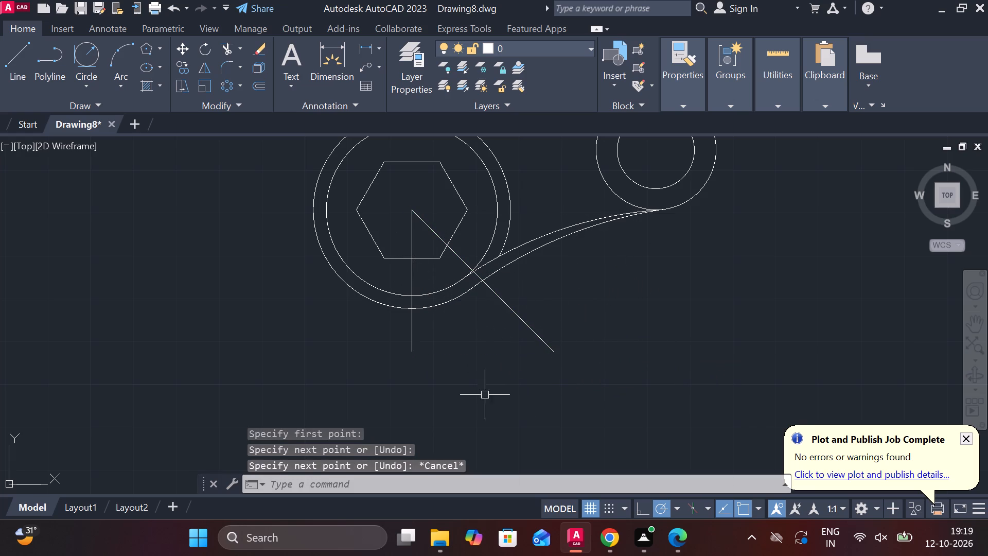
Draw a radius 4 circle centred on the lower end of the vertical line.
{"action": "type", "text": "C"}
{"action": "key", "text": "space"}
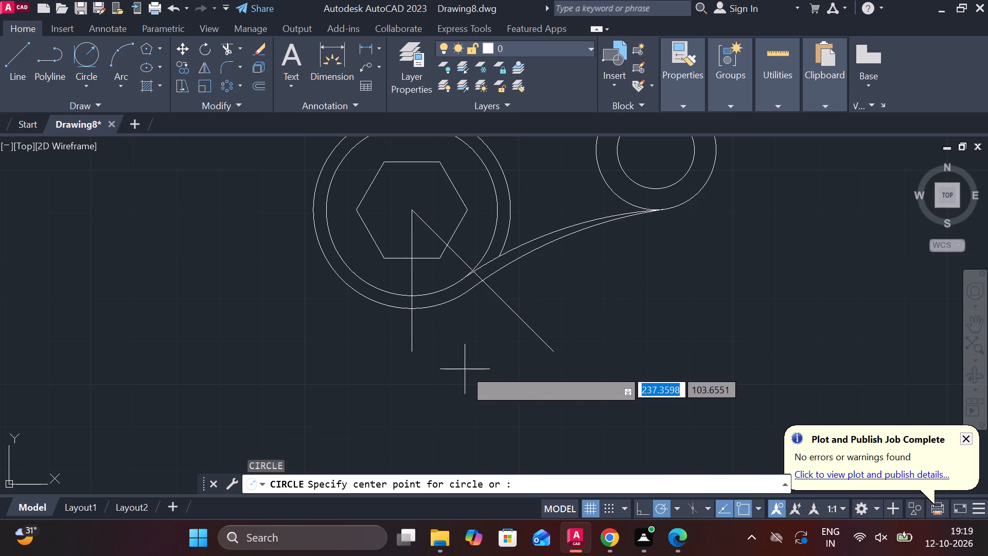
{"action": "left_click", "coordinate": [416, 354]}
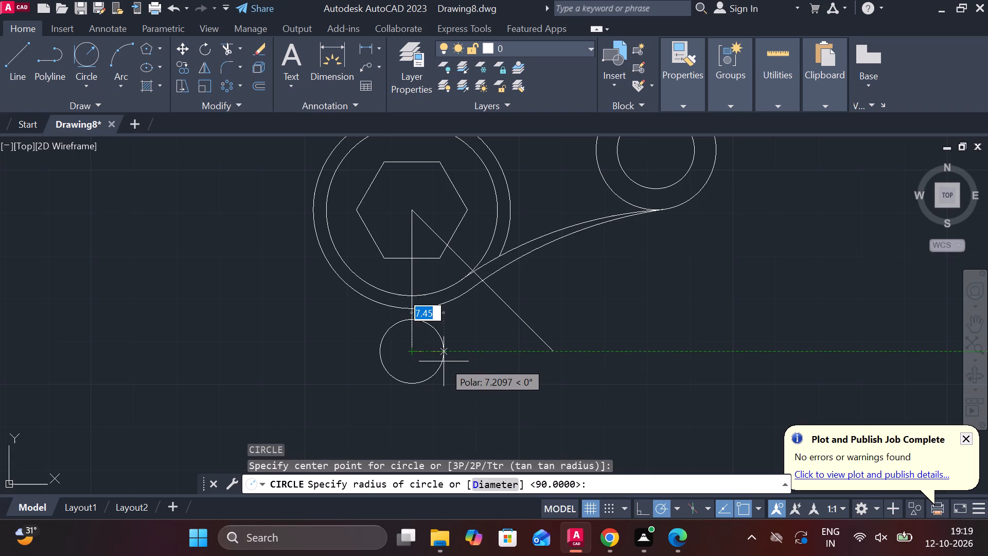
{"action": "scroll", "coordinate": [444, 361], "scroll_direction": "up", "scroll_amount": 1}
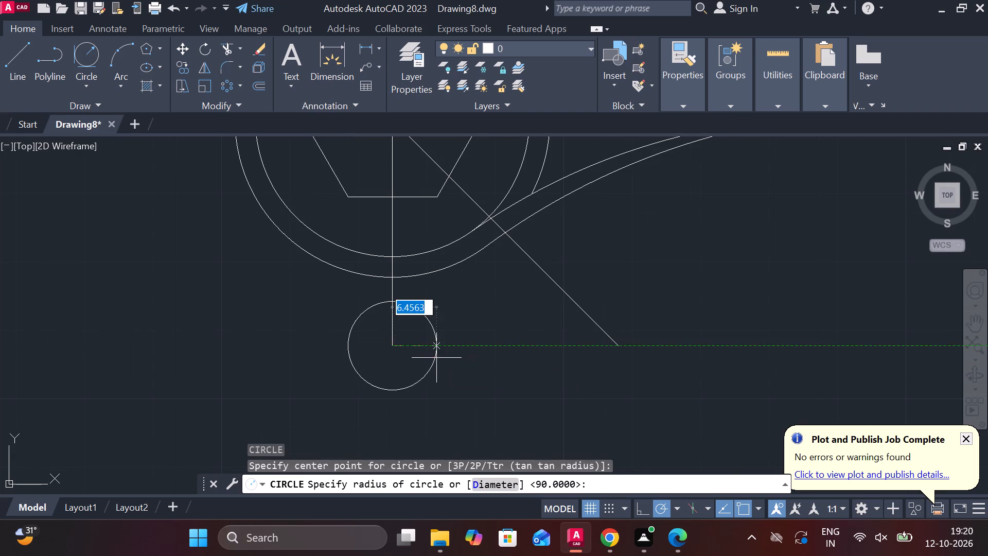
{"action": "type", "text": "4"}
{"action": "key", "text": "space"}
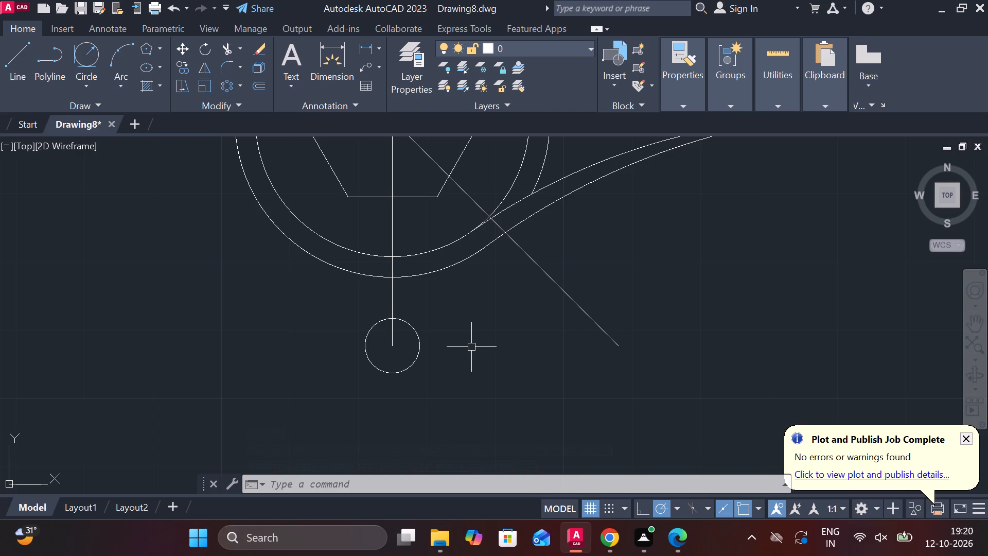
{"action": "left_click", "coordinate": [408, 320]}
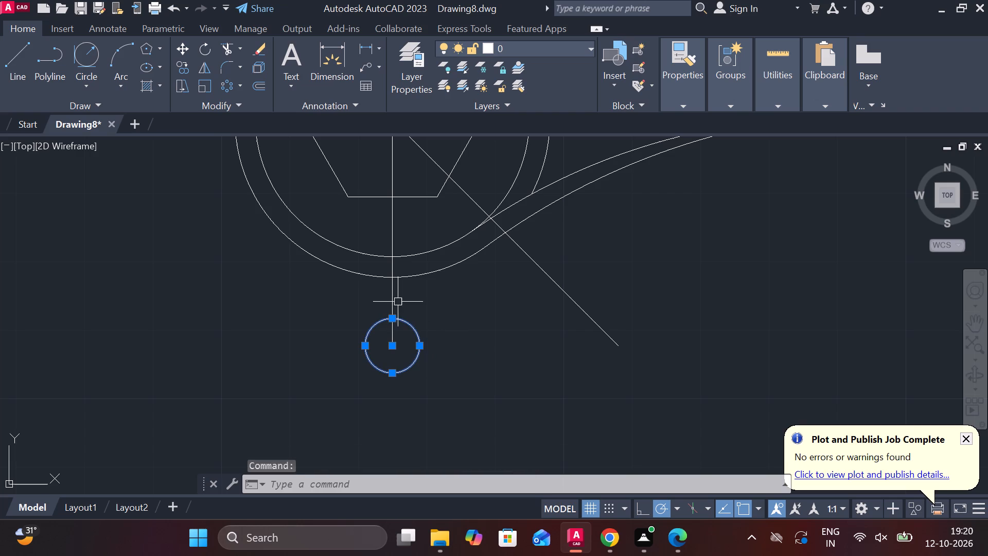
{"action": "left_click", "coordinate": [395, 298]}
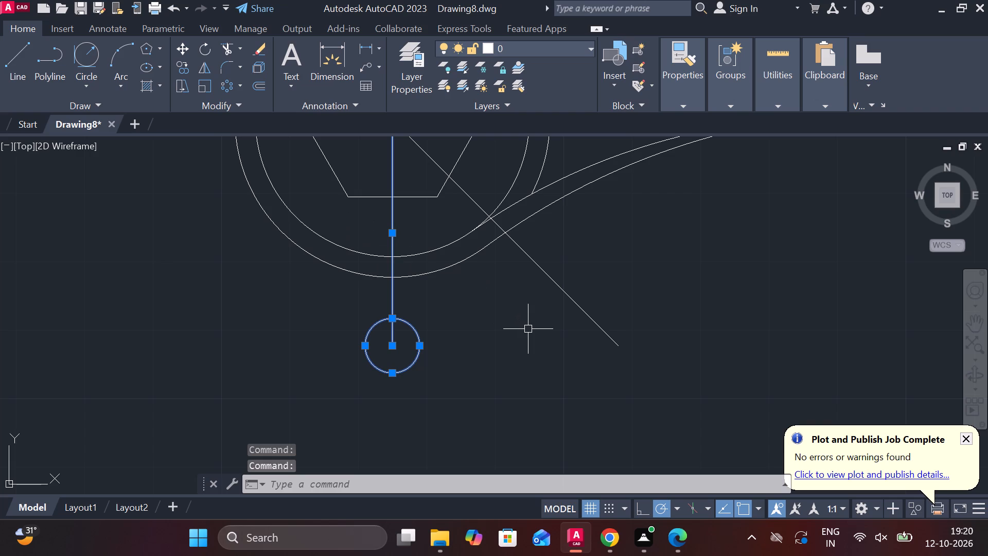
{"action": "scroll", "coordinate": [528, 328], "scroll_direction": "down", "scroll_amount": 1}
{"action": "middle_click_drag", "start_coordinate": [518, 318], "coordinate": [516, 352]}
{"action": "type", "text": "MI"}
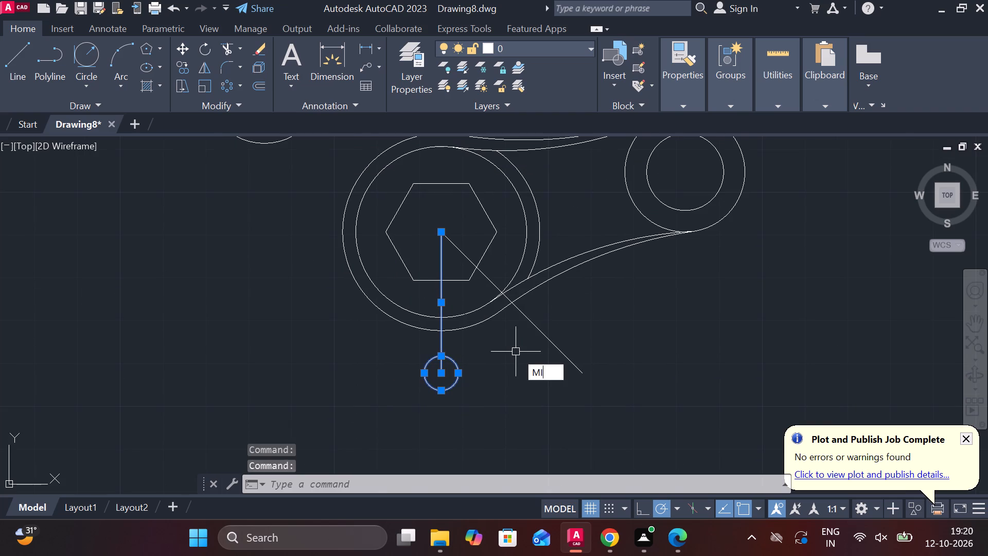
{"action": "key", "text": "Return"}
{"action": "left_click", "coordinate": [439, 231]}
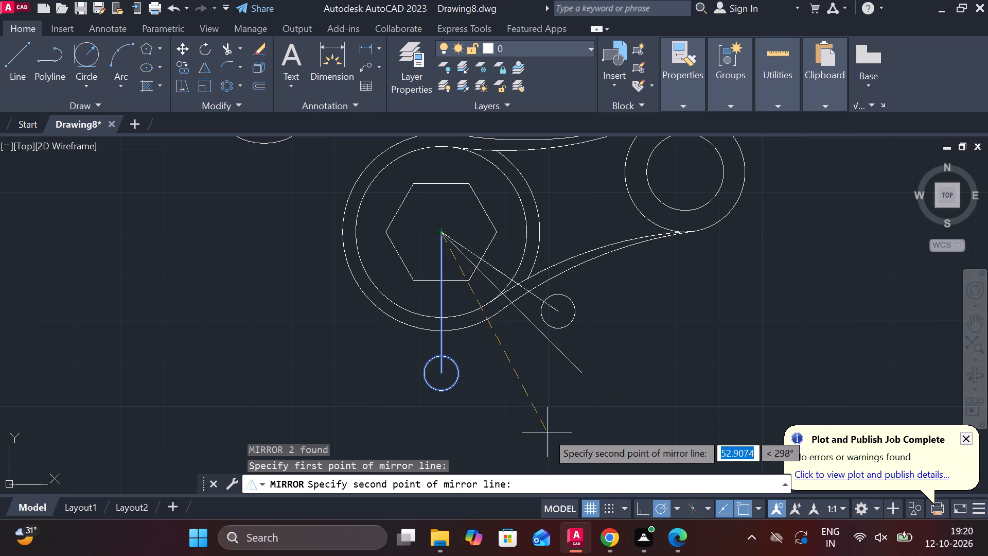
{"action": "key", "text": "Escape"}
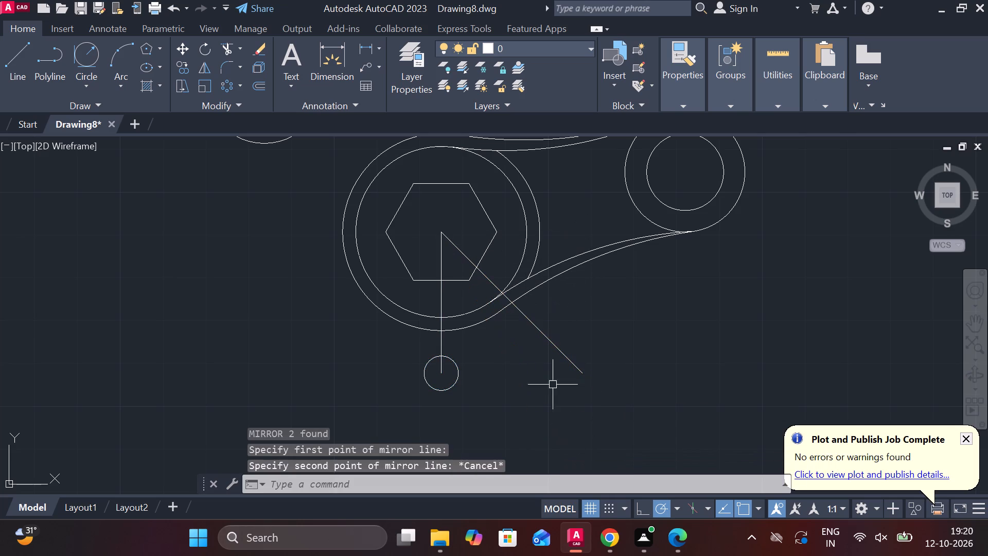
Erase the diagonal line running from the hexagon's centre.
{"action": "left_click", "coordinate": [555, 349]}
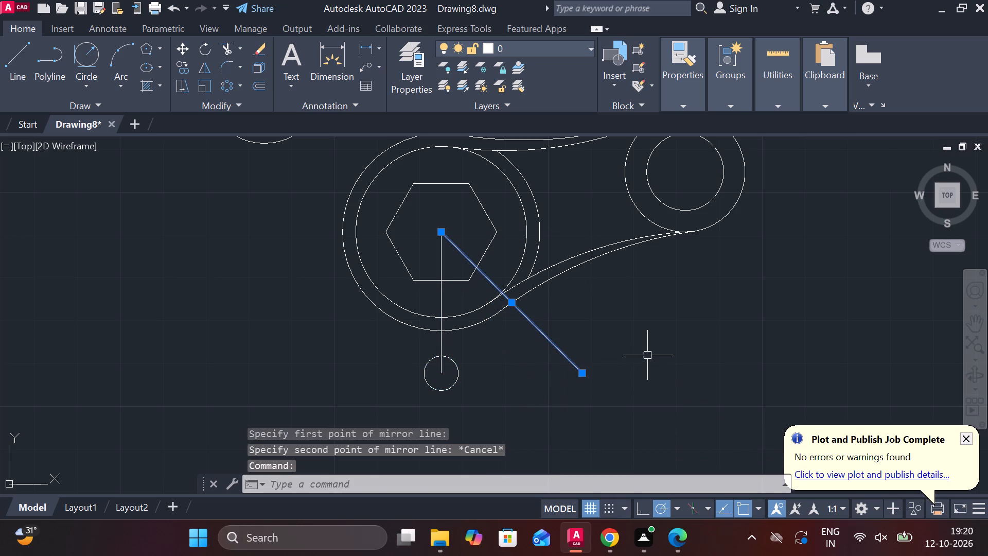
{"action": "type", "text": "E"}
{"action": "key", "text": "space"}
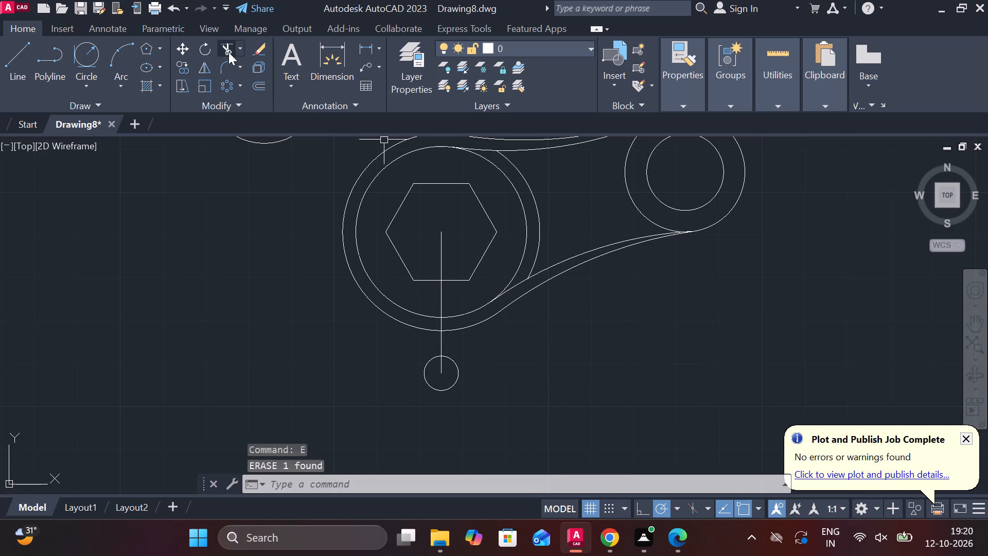
Rotate the radius 4 circle and its vertical line by 45° about the hexagon's centre.
{"action": "left_click", "coordinate": [207, 50]}
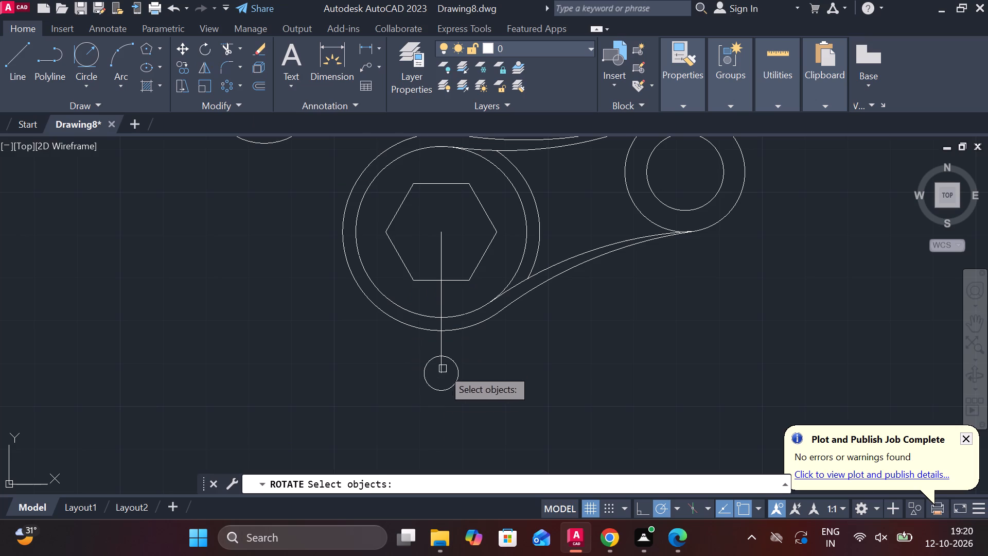
{"action": "left_click", "coordinate": [449, 358]}
{"action": "left_click", "coordinate": [444, 342]}
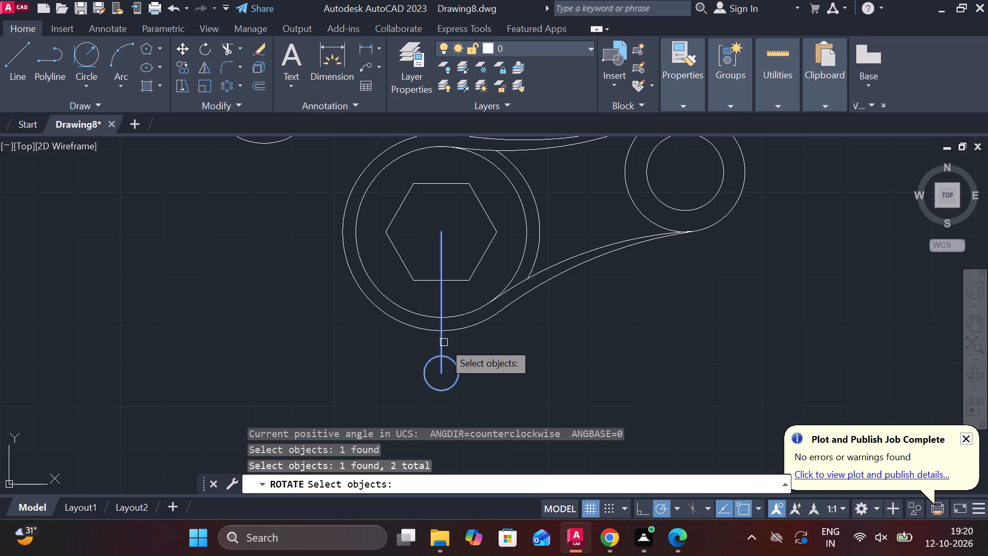
{"action": "key", "text": "Return"}
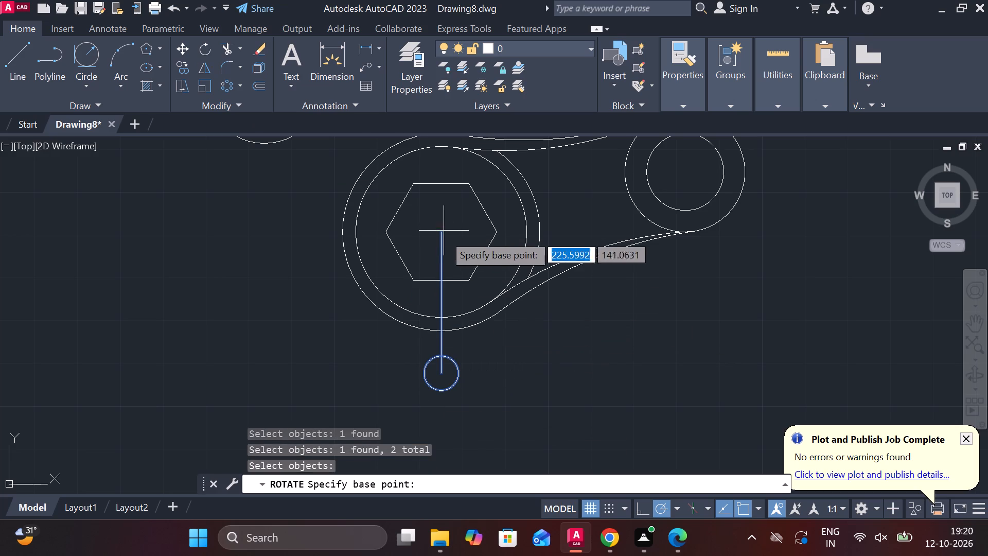
{"action": "left_click", "coordinate": [444, 235]}
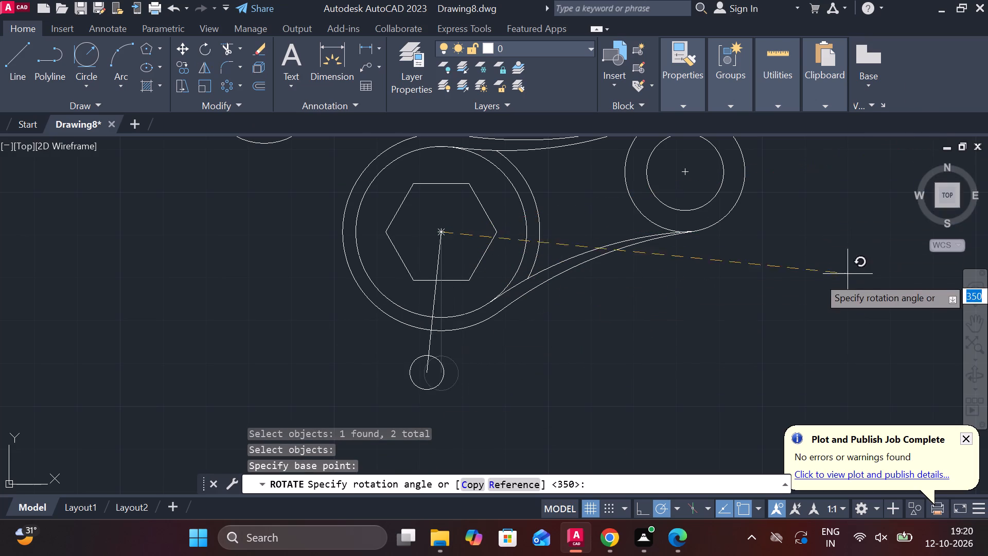
{"action": "type", "text": "45"}
{"action": "key", "text": "space"}
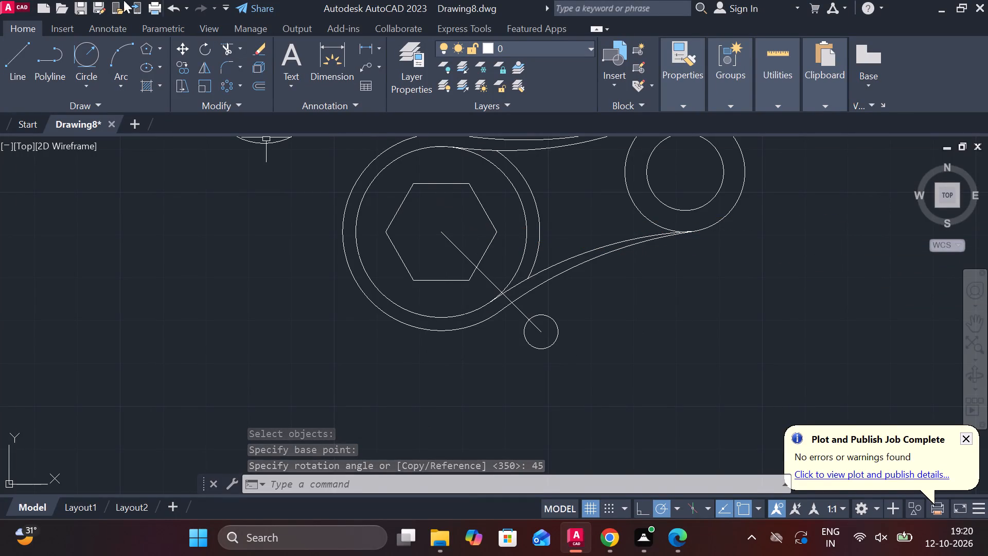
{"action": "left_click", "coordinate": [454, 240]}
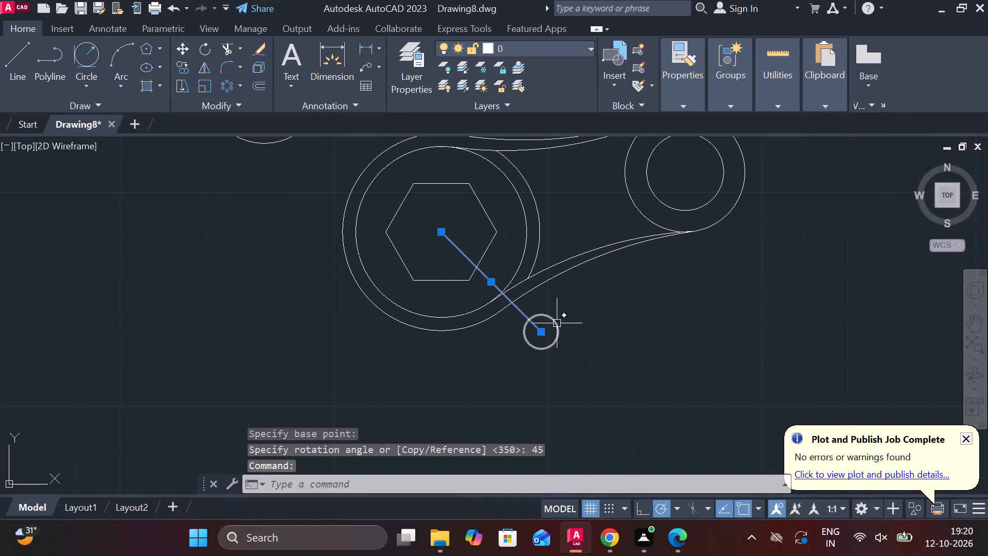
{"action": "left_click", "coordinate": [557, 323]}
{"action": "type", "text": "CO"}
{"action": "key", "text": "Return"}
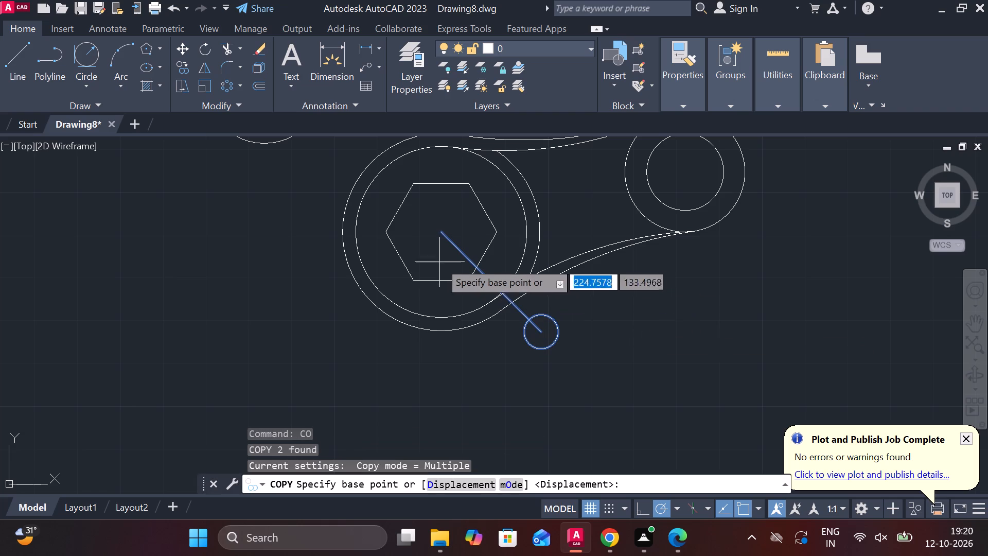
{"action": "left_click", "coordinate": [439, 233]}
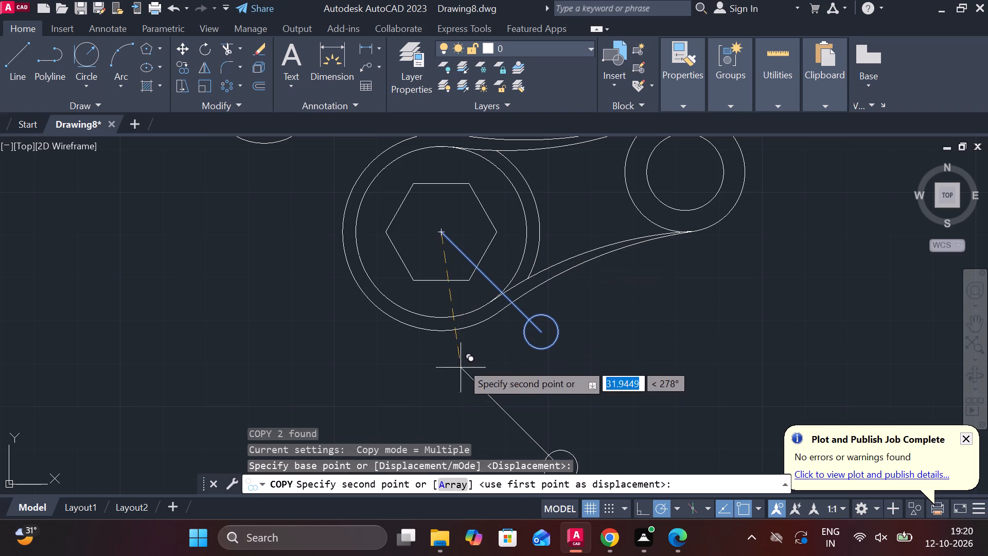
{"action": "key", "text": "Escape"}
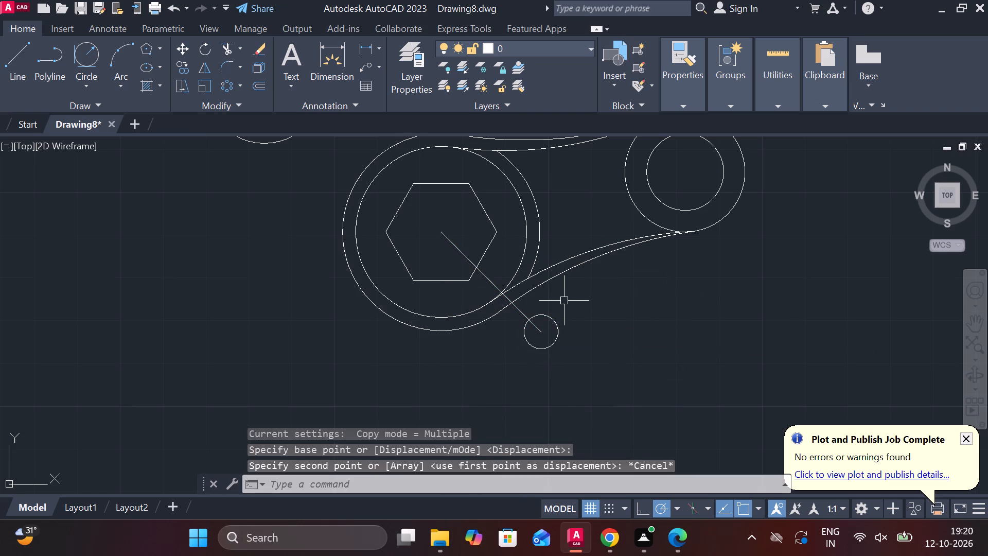
Draw another 33-unit line straight down from the hexagon's centre.
{"action": "key", "text": "l"}
{"action": "key", "text": "Return"}
{"action": "left_click", "coordinate": [440, 243]}
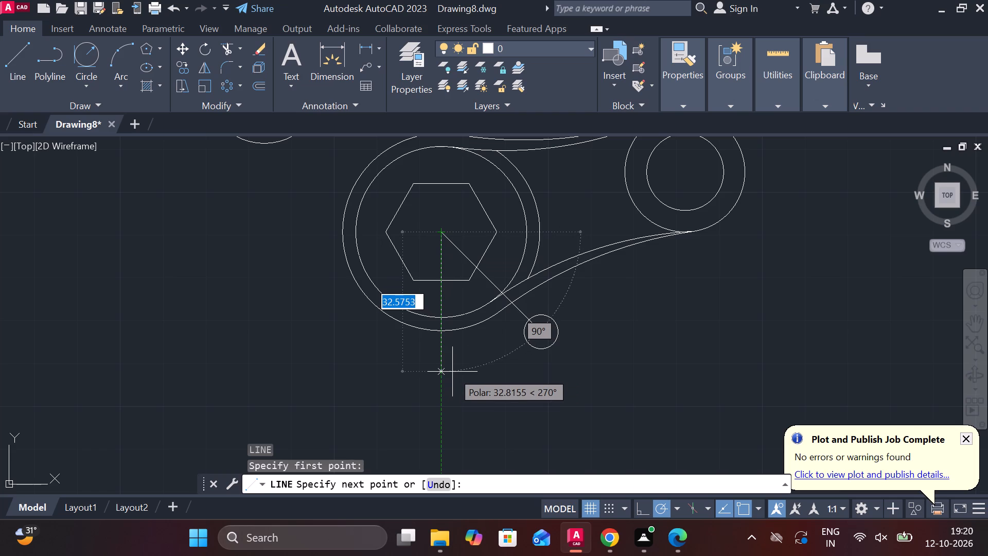
{"action": "type", "text": "33"}
{"action": "key", "text": "space"}
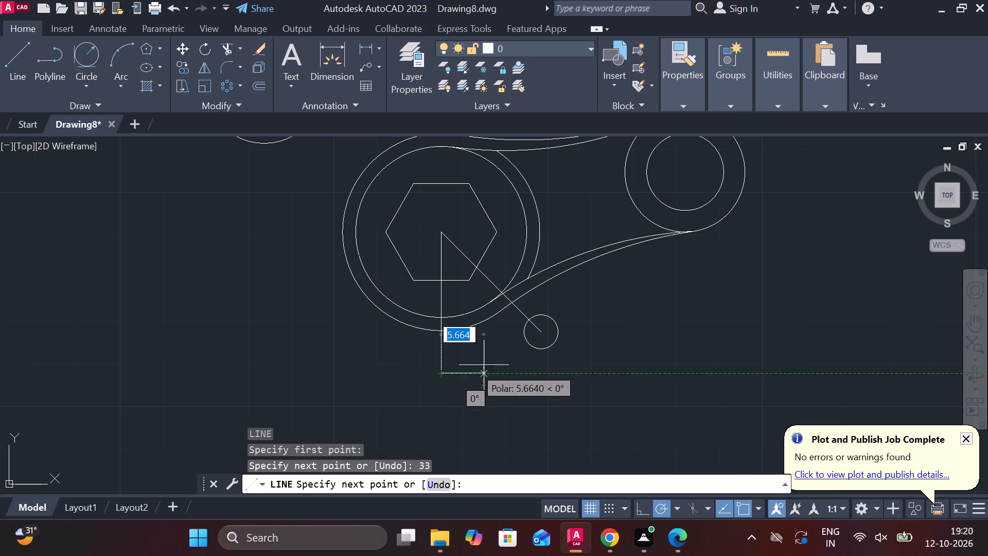
{"action": "key", "text": "Escape"}
Draw a radius 4 circle centred on the lower end of the new vertical line from the hexagon's centre.
{"action": "type", "text": "C"}
{"action": "key", "text": "space"}
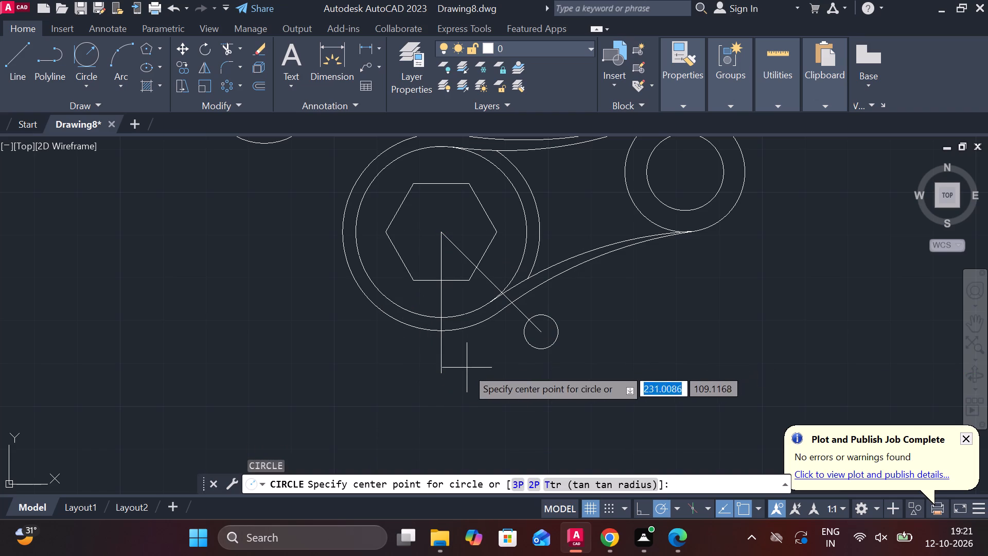
{"action": "left_click", "coordinate": [434, 374]}
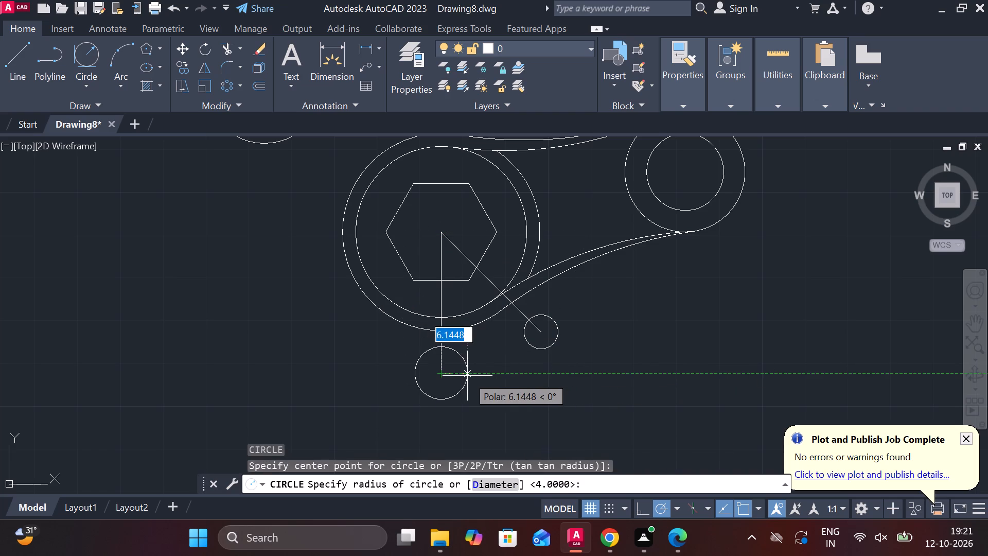
{"action": "key", "text": "8"}
{"action": "key", "text": "n"}
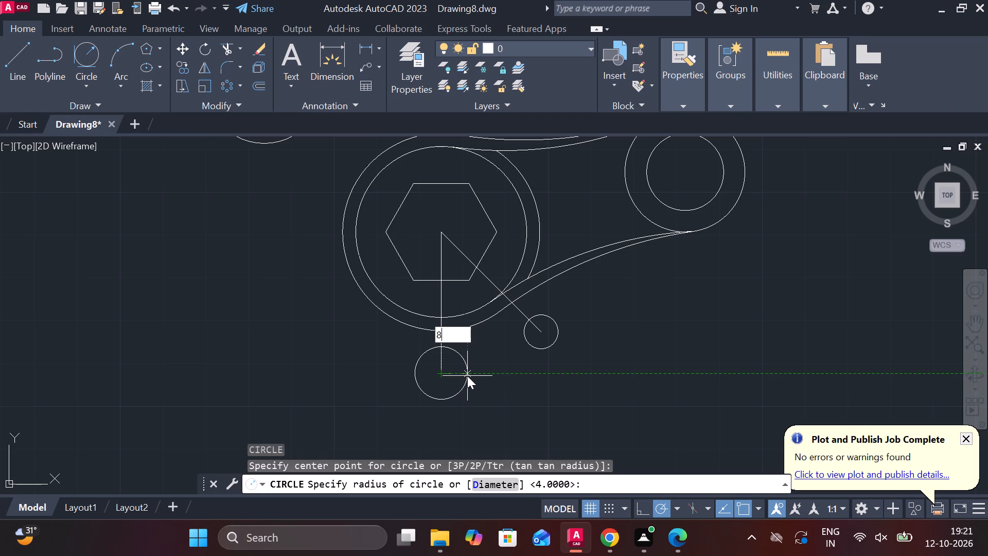
{"action": "key", "text": "BackSpace"}
{"action": "key", "text": "BackSpace"}
{"action": "type", "text": "4"}
{"action": "key", "text": "space"}
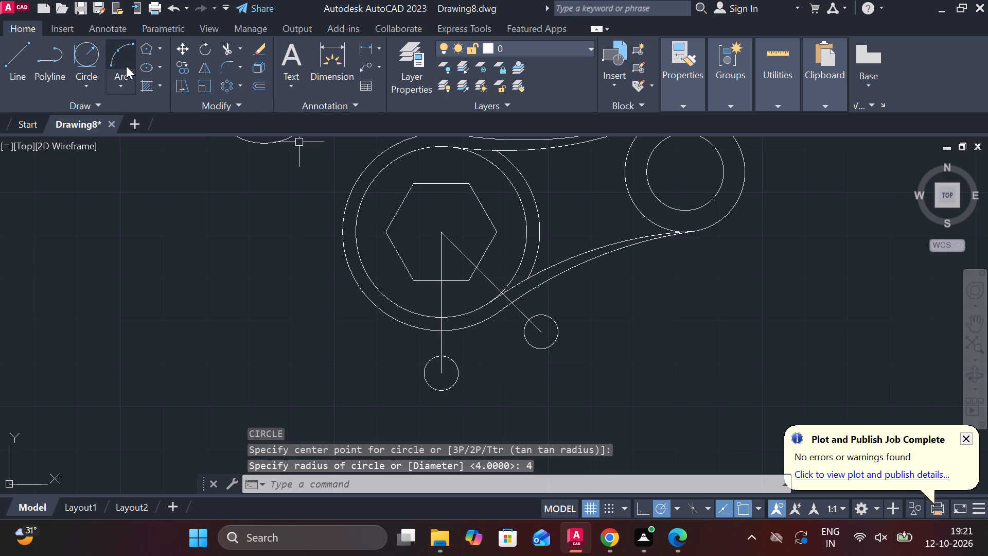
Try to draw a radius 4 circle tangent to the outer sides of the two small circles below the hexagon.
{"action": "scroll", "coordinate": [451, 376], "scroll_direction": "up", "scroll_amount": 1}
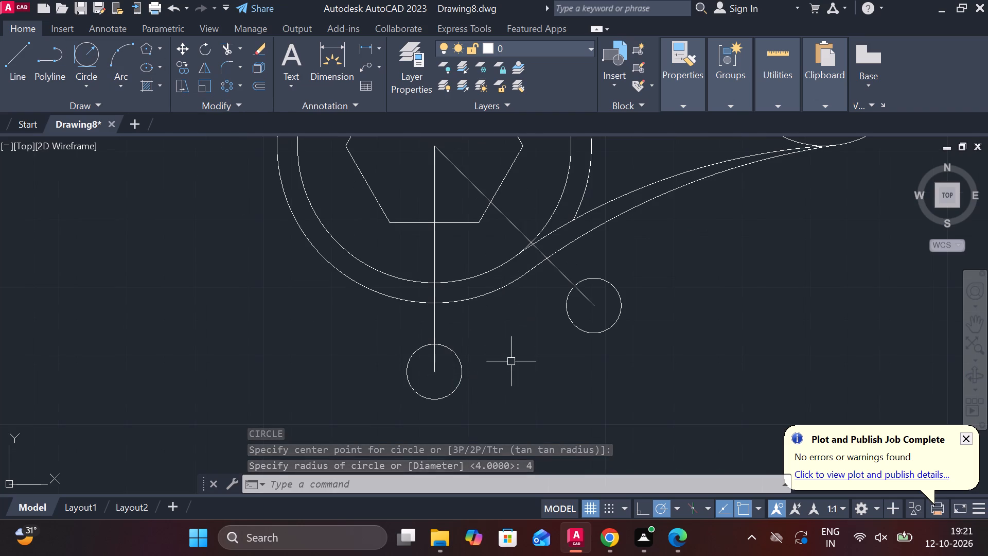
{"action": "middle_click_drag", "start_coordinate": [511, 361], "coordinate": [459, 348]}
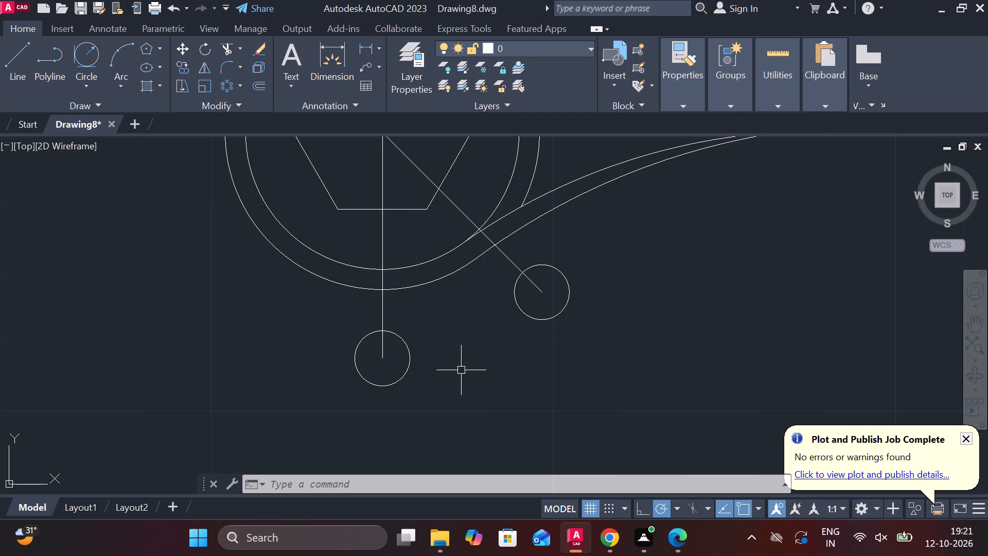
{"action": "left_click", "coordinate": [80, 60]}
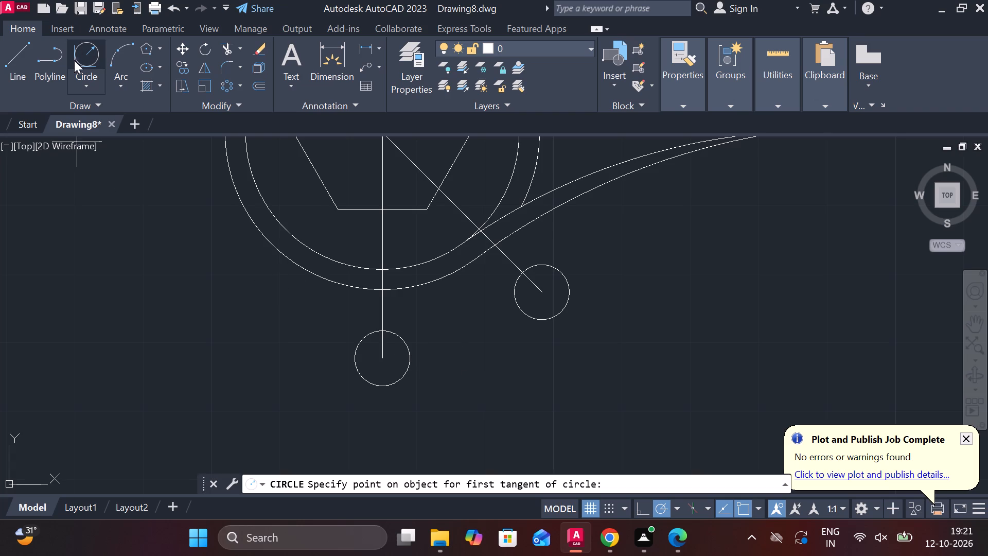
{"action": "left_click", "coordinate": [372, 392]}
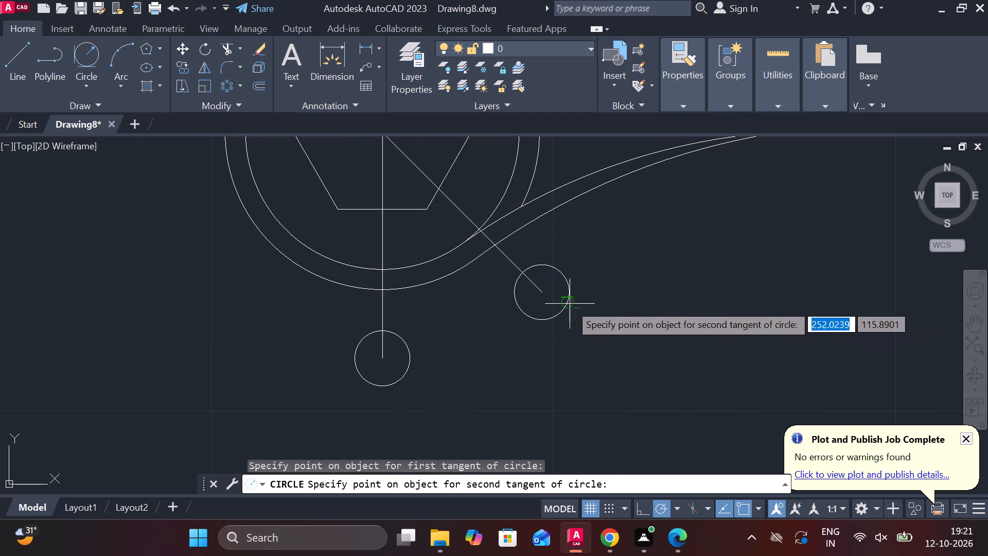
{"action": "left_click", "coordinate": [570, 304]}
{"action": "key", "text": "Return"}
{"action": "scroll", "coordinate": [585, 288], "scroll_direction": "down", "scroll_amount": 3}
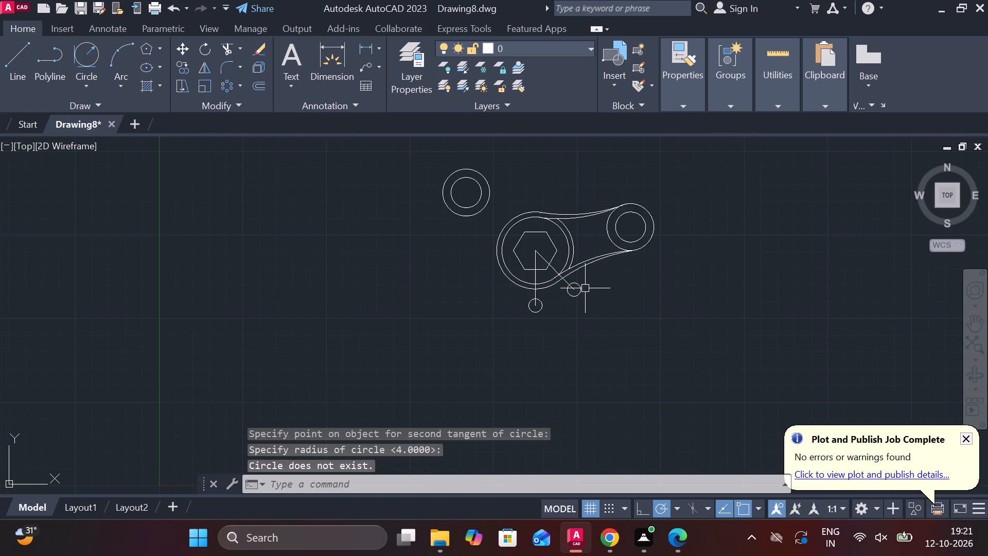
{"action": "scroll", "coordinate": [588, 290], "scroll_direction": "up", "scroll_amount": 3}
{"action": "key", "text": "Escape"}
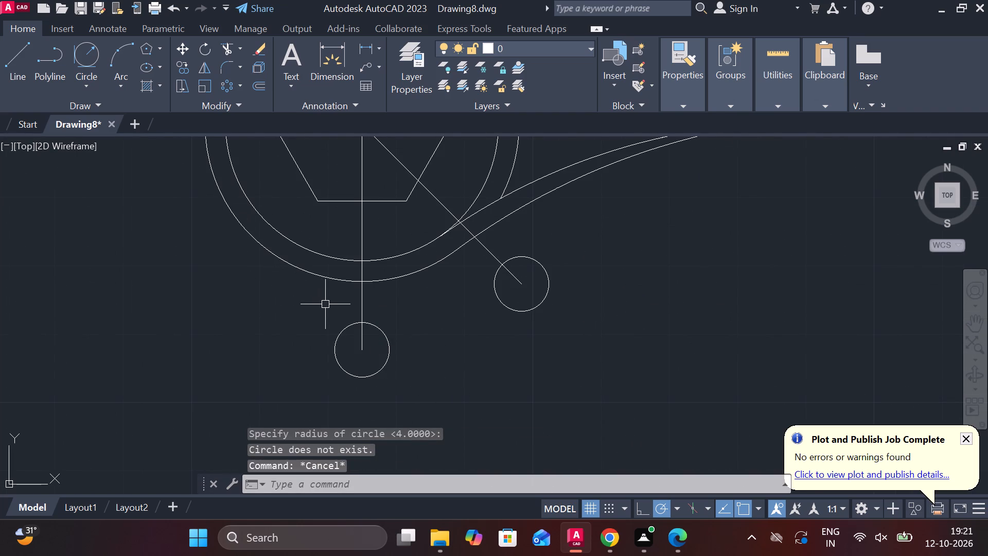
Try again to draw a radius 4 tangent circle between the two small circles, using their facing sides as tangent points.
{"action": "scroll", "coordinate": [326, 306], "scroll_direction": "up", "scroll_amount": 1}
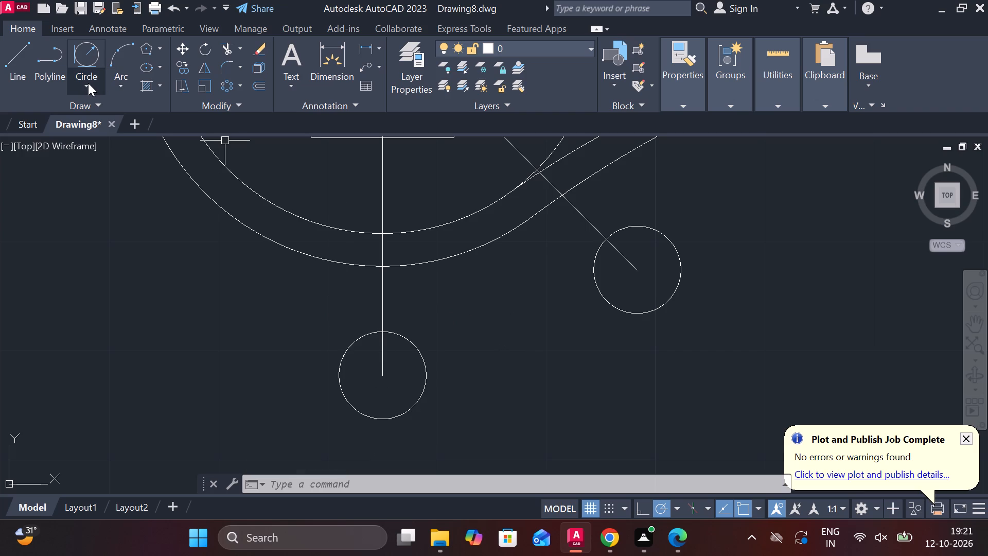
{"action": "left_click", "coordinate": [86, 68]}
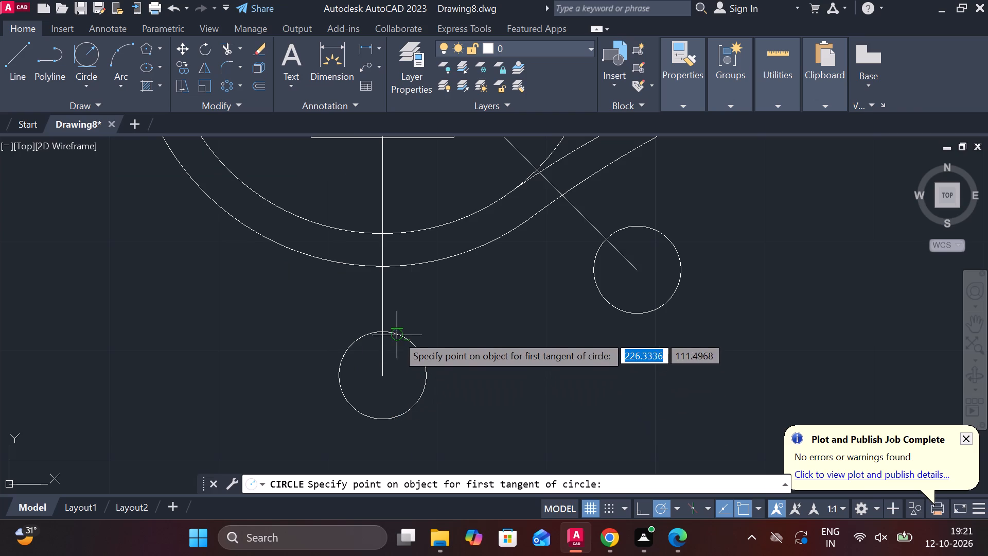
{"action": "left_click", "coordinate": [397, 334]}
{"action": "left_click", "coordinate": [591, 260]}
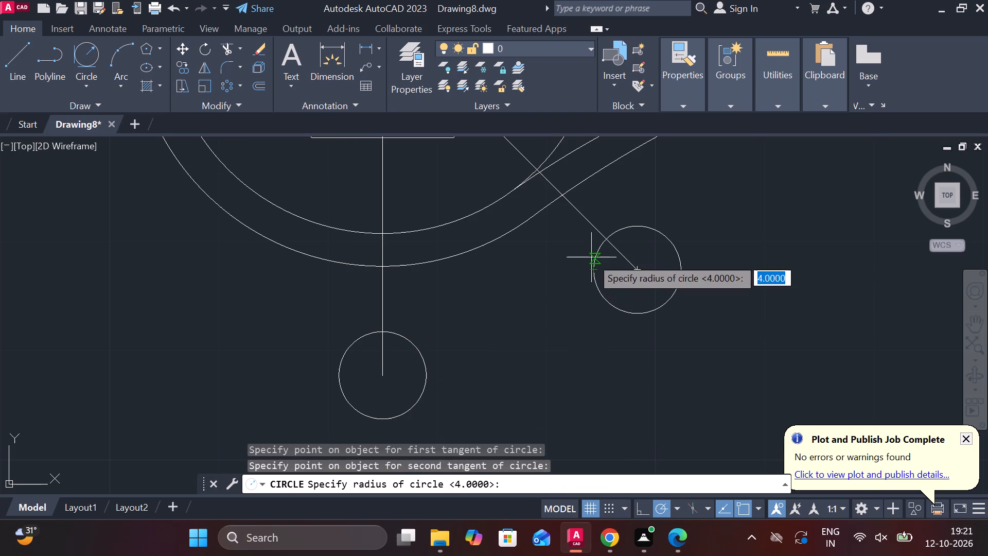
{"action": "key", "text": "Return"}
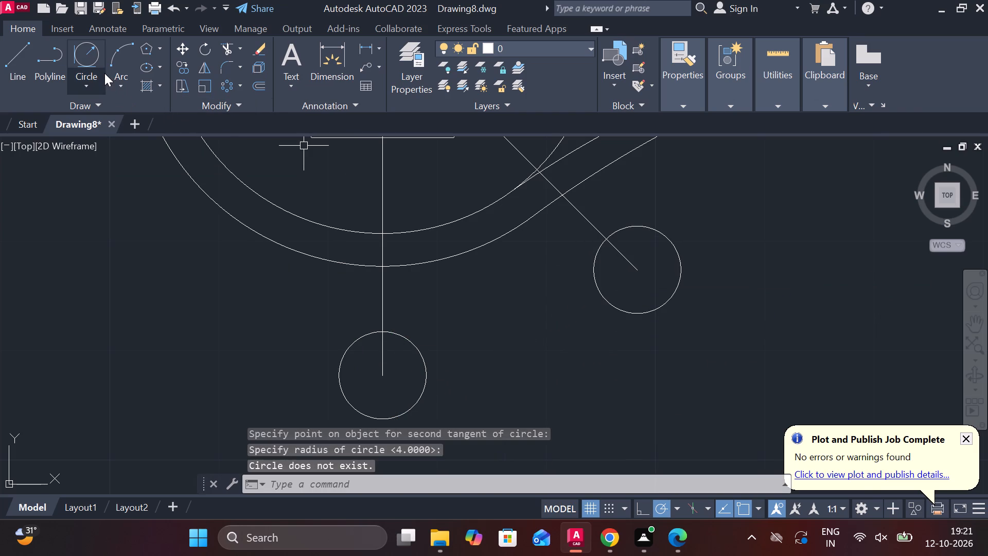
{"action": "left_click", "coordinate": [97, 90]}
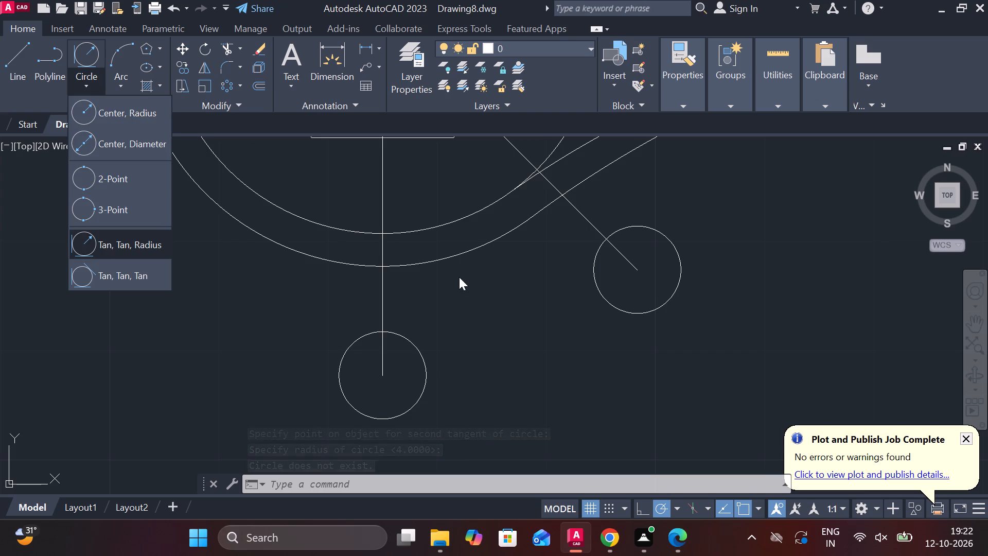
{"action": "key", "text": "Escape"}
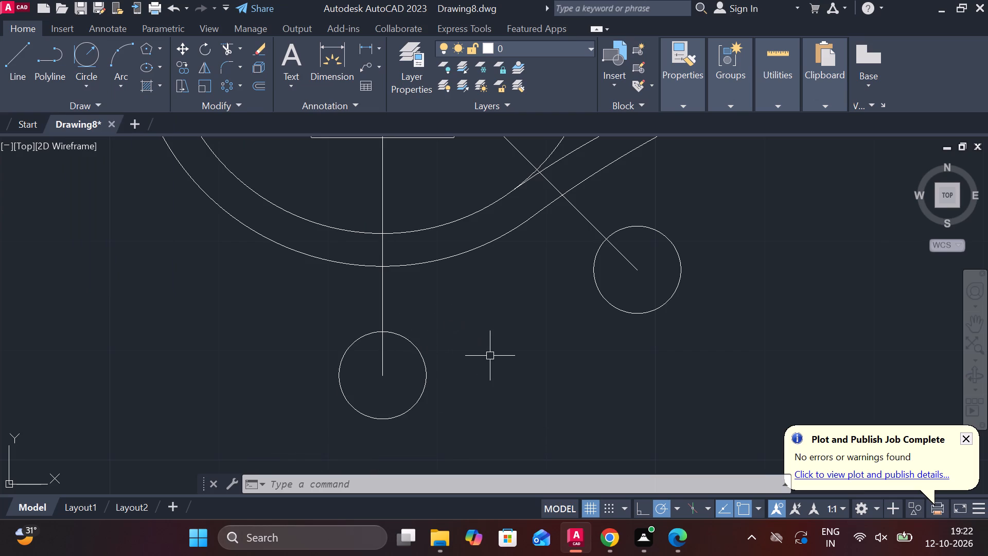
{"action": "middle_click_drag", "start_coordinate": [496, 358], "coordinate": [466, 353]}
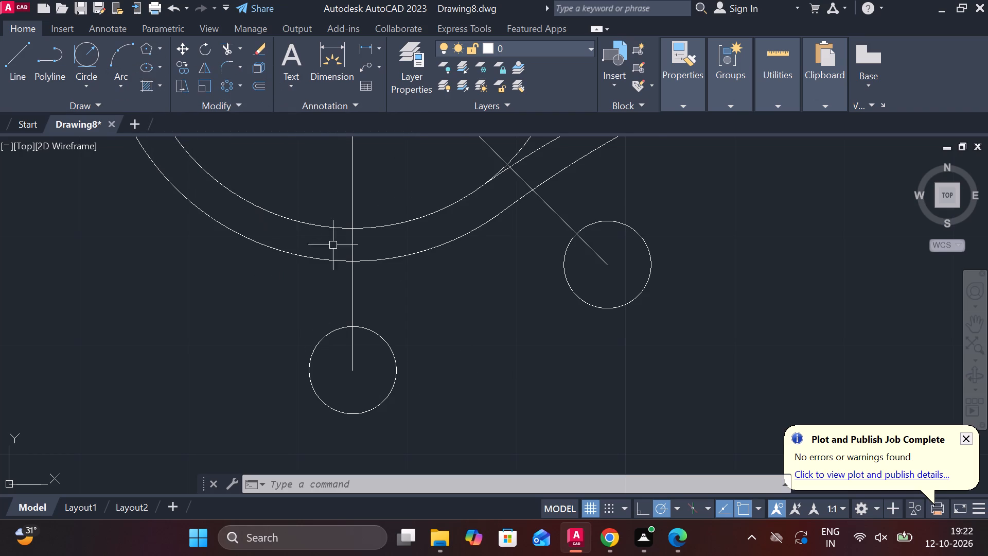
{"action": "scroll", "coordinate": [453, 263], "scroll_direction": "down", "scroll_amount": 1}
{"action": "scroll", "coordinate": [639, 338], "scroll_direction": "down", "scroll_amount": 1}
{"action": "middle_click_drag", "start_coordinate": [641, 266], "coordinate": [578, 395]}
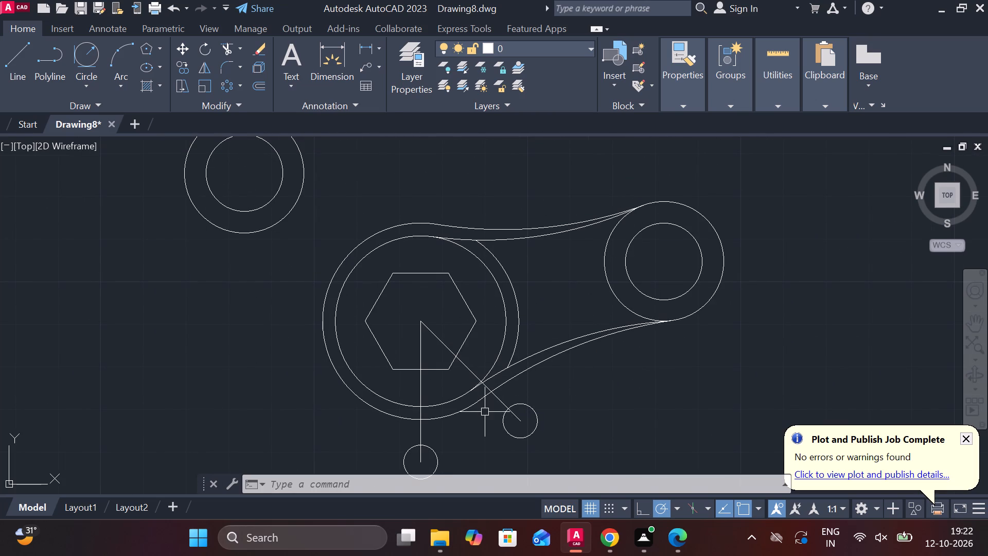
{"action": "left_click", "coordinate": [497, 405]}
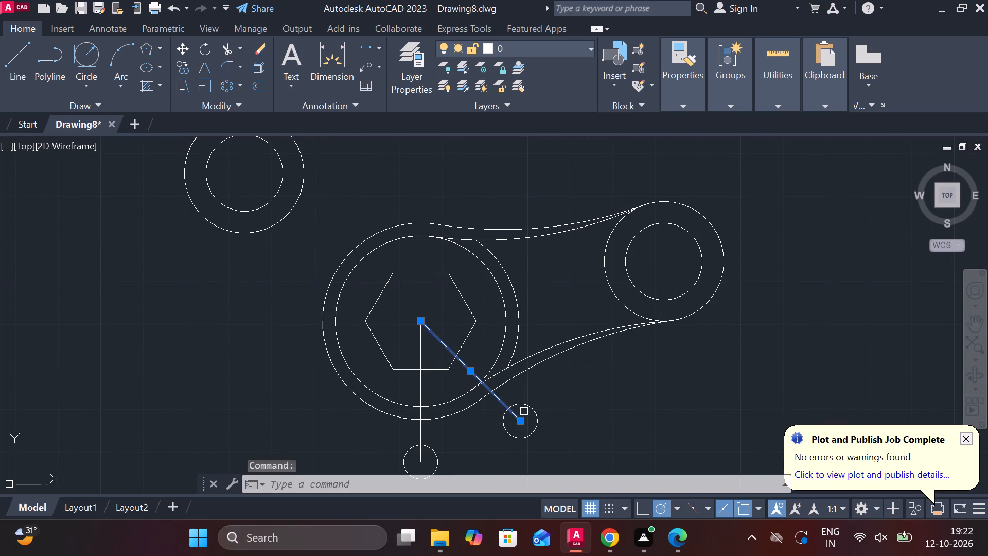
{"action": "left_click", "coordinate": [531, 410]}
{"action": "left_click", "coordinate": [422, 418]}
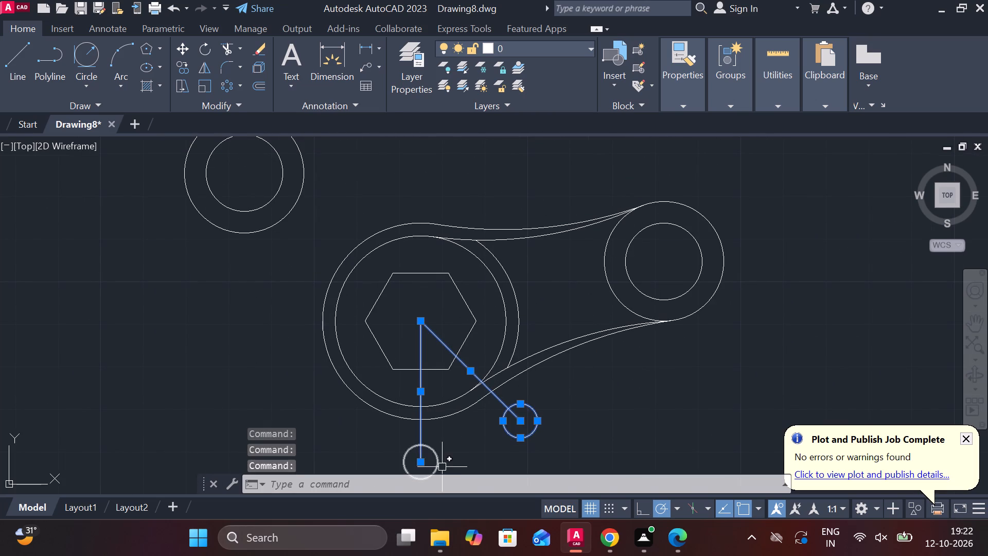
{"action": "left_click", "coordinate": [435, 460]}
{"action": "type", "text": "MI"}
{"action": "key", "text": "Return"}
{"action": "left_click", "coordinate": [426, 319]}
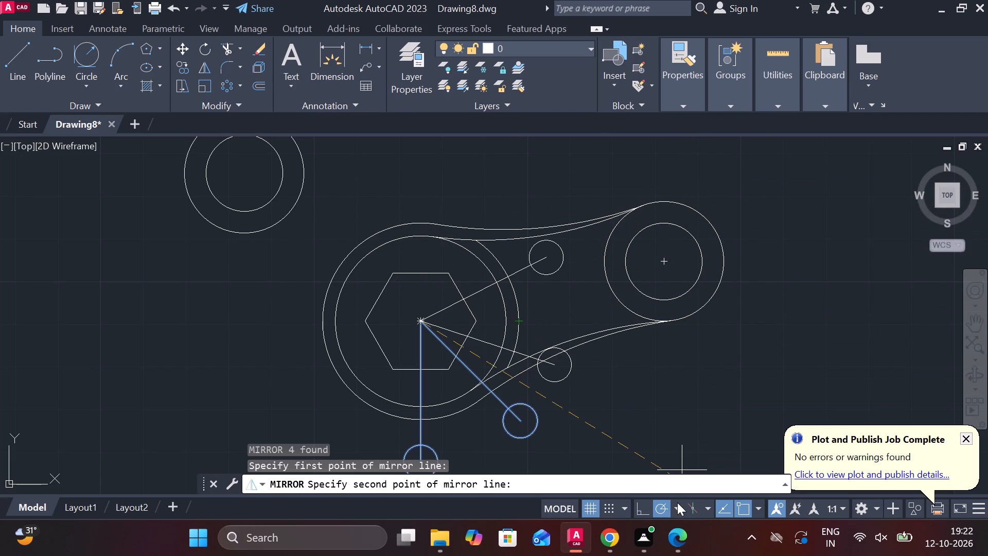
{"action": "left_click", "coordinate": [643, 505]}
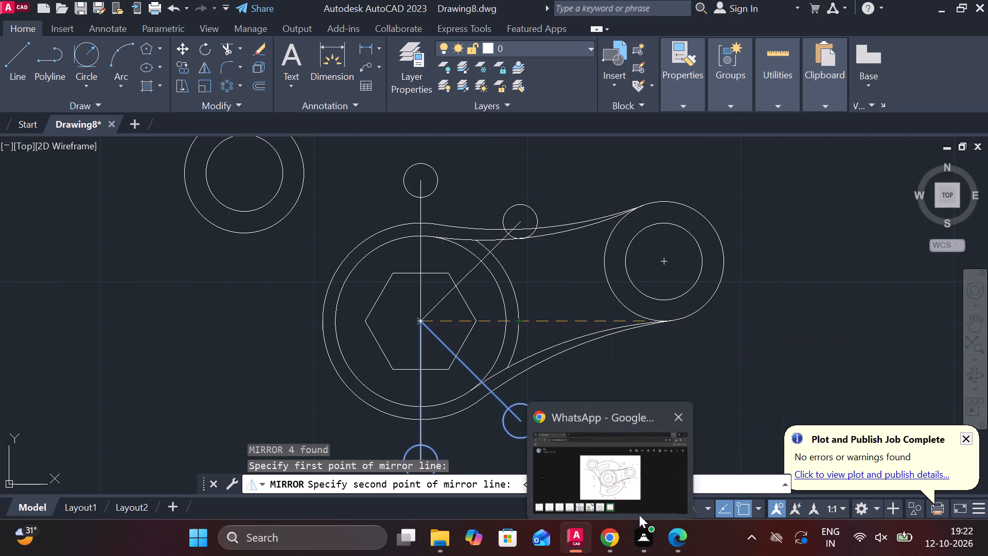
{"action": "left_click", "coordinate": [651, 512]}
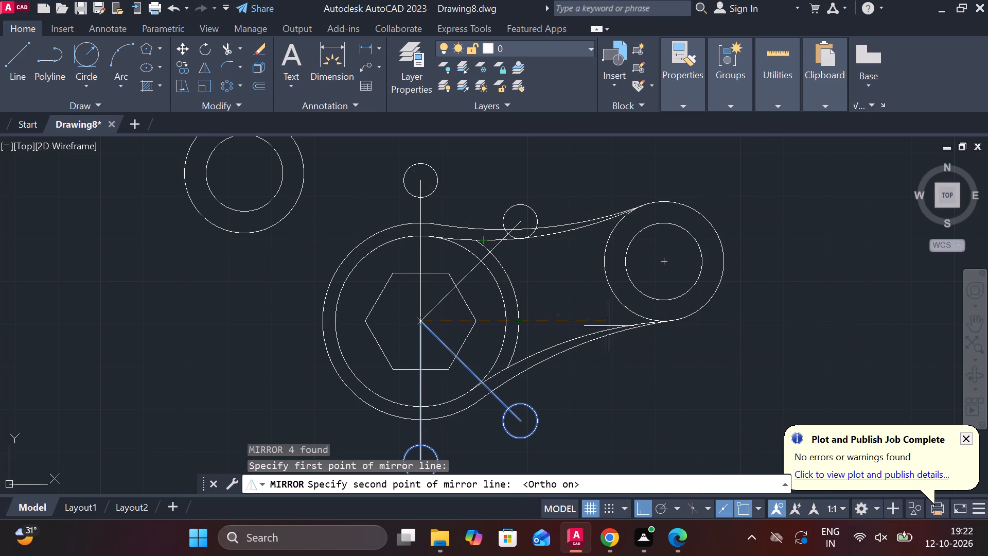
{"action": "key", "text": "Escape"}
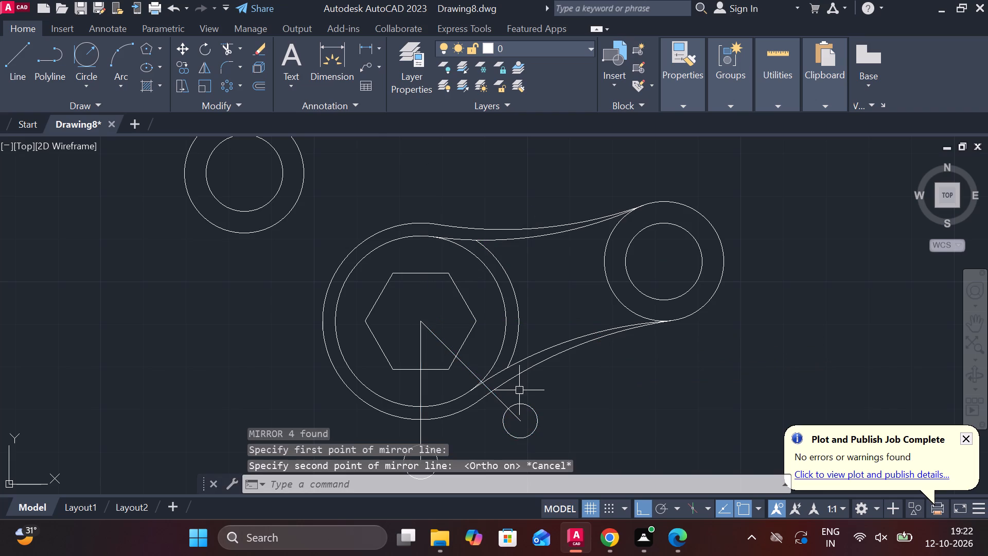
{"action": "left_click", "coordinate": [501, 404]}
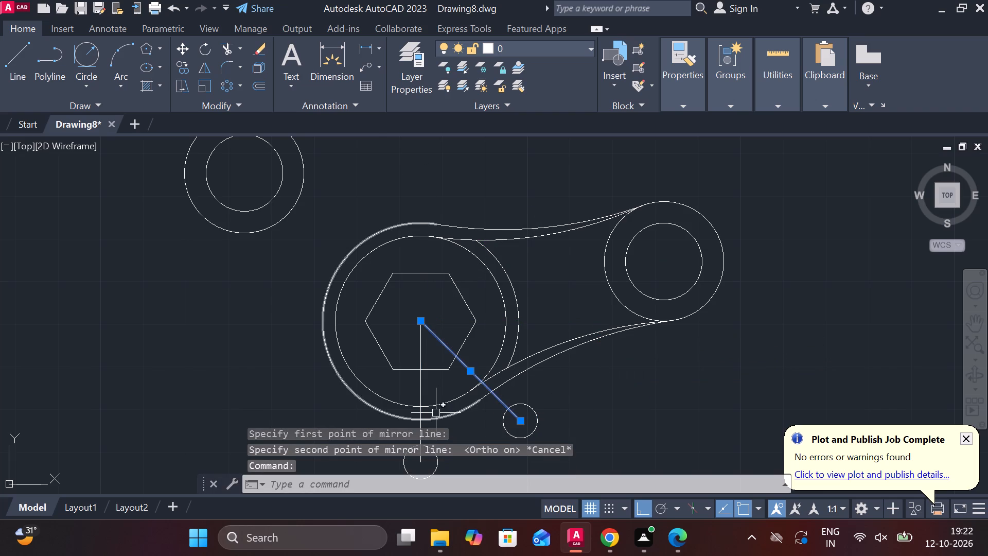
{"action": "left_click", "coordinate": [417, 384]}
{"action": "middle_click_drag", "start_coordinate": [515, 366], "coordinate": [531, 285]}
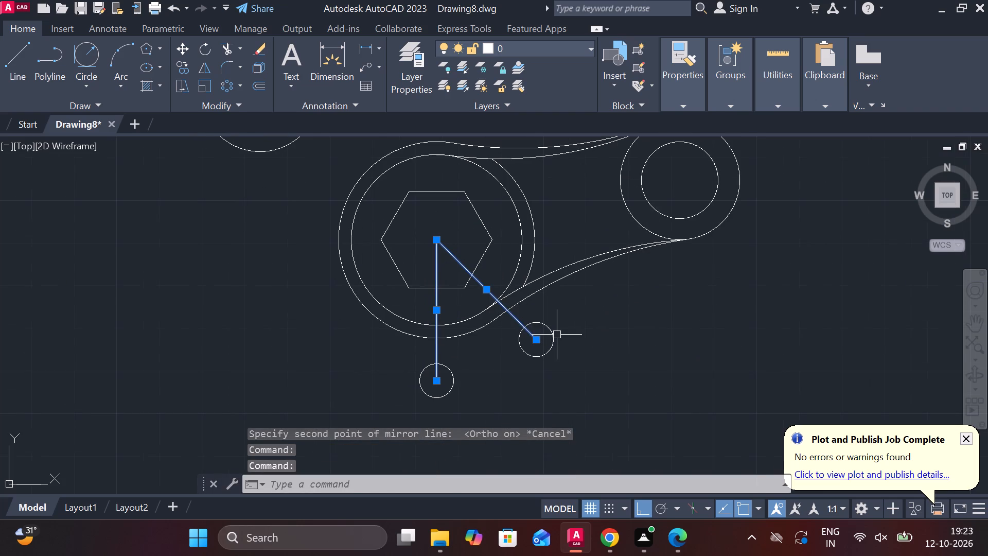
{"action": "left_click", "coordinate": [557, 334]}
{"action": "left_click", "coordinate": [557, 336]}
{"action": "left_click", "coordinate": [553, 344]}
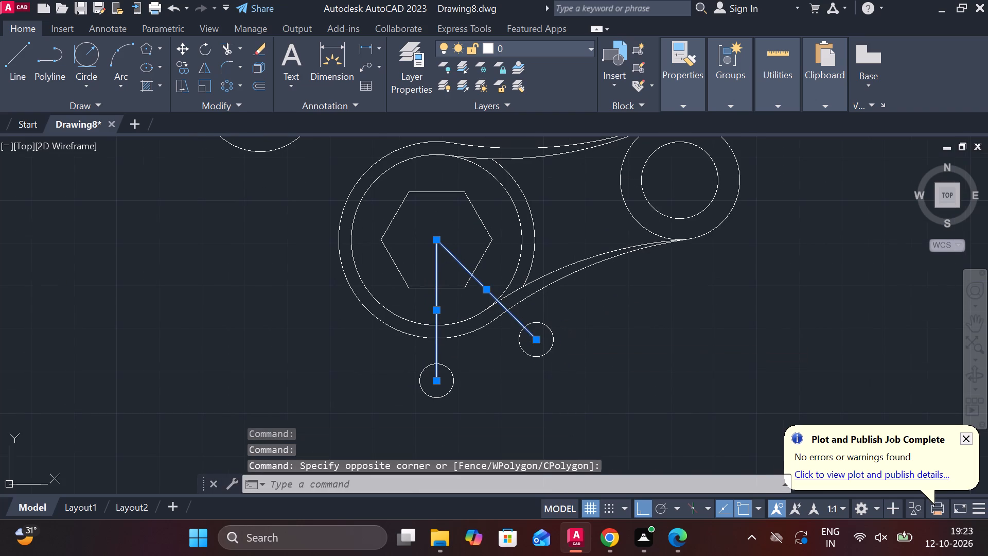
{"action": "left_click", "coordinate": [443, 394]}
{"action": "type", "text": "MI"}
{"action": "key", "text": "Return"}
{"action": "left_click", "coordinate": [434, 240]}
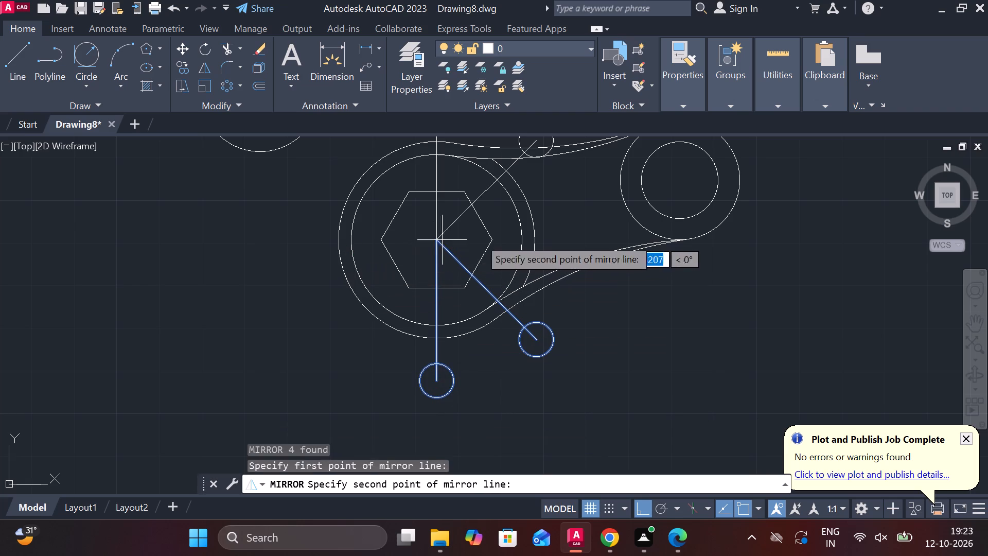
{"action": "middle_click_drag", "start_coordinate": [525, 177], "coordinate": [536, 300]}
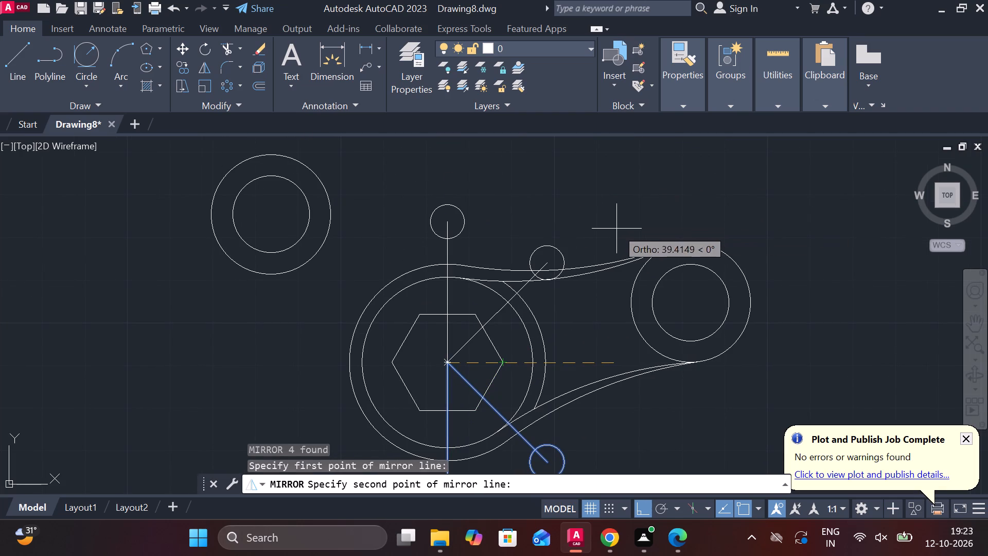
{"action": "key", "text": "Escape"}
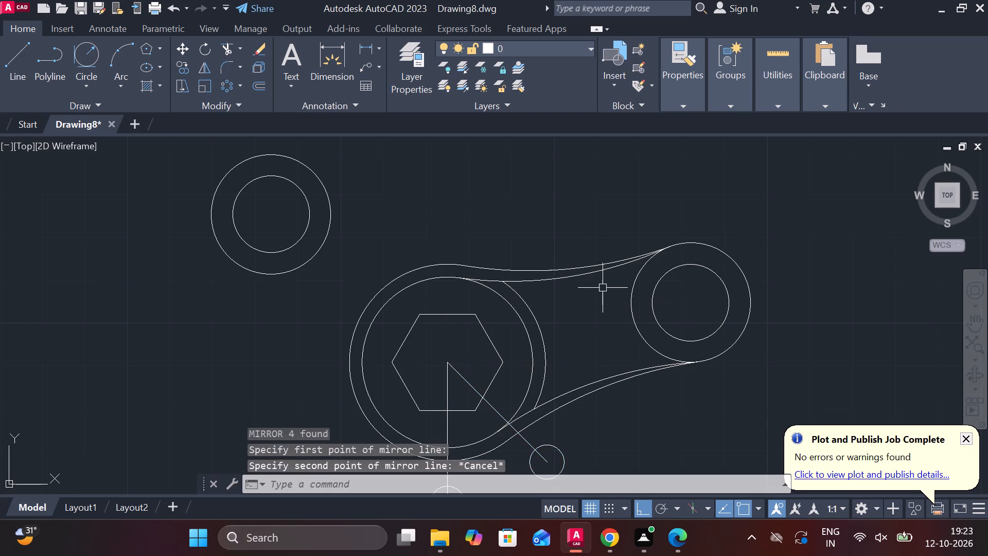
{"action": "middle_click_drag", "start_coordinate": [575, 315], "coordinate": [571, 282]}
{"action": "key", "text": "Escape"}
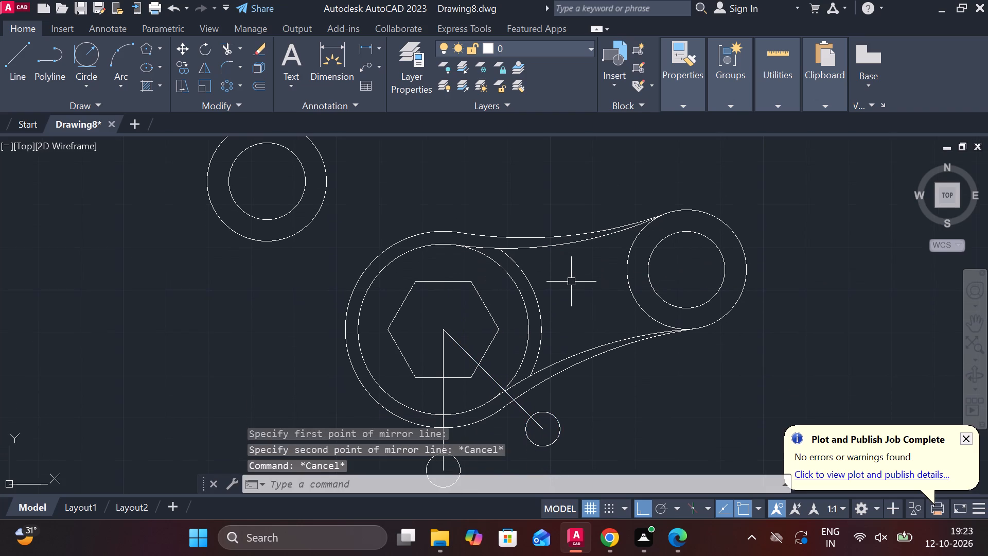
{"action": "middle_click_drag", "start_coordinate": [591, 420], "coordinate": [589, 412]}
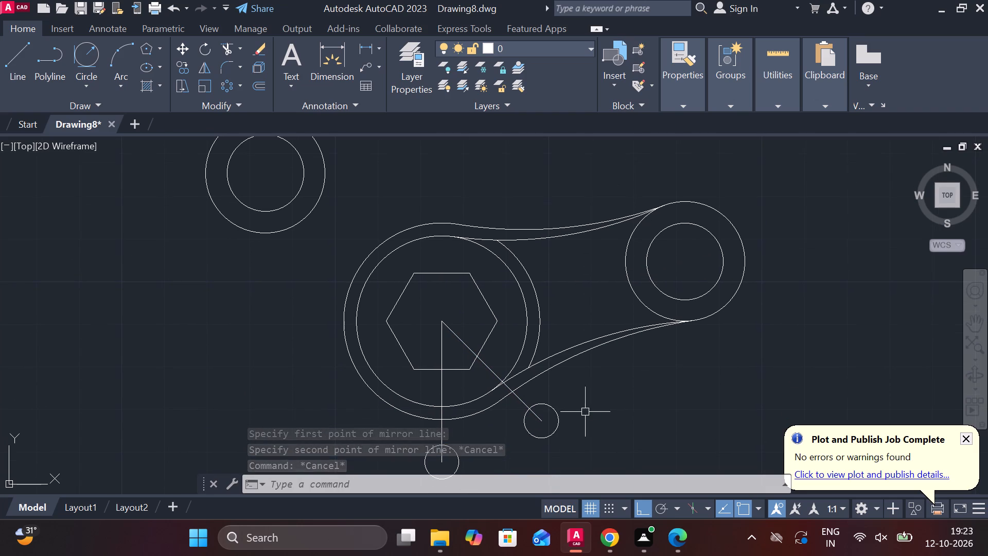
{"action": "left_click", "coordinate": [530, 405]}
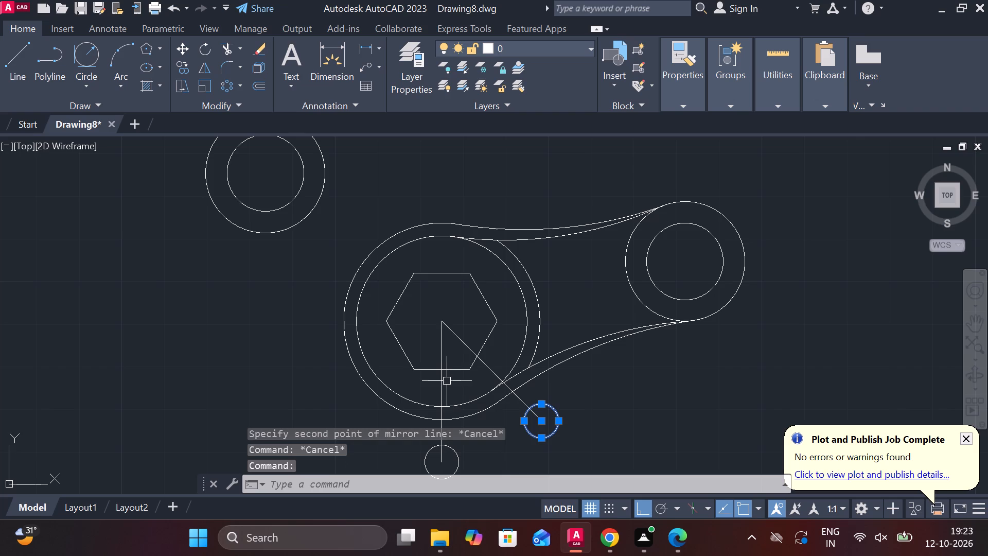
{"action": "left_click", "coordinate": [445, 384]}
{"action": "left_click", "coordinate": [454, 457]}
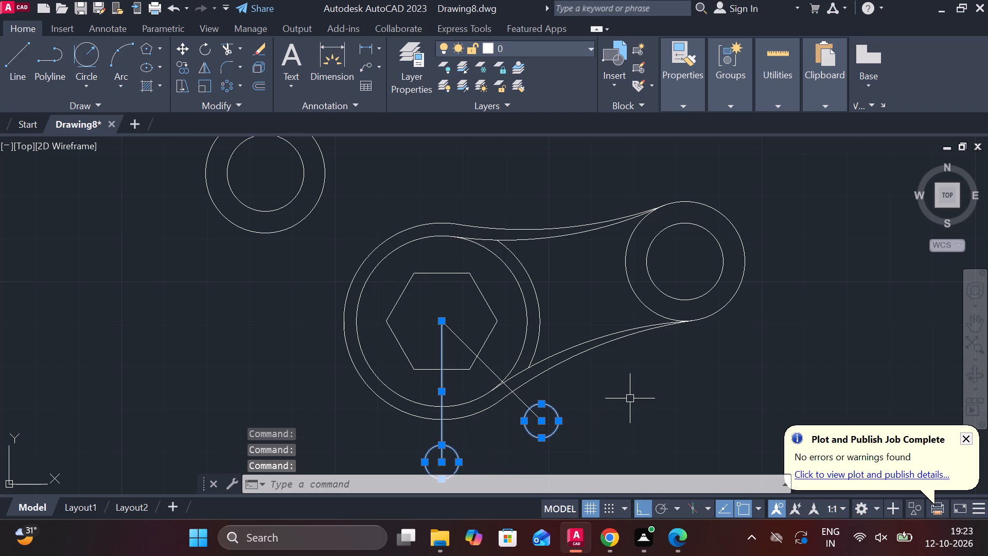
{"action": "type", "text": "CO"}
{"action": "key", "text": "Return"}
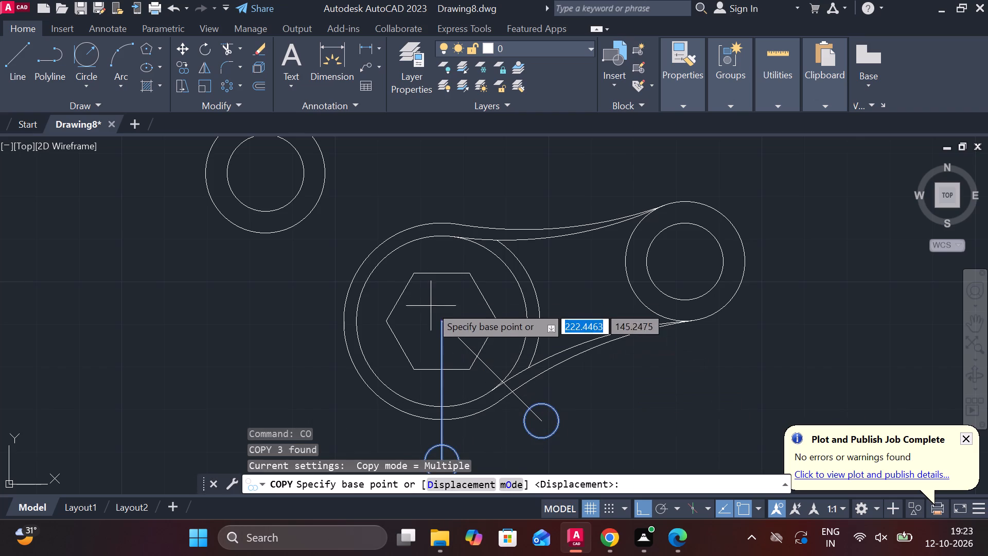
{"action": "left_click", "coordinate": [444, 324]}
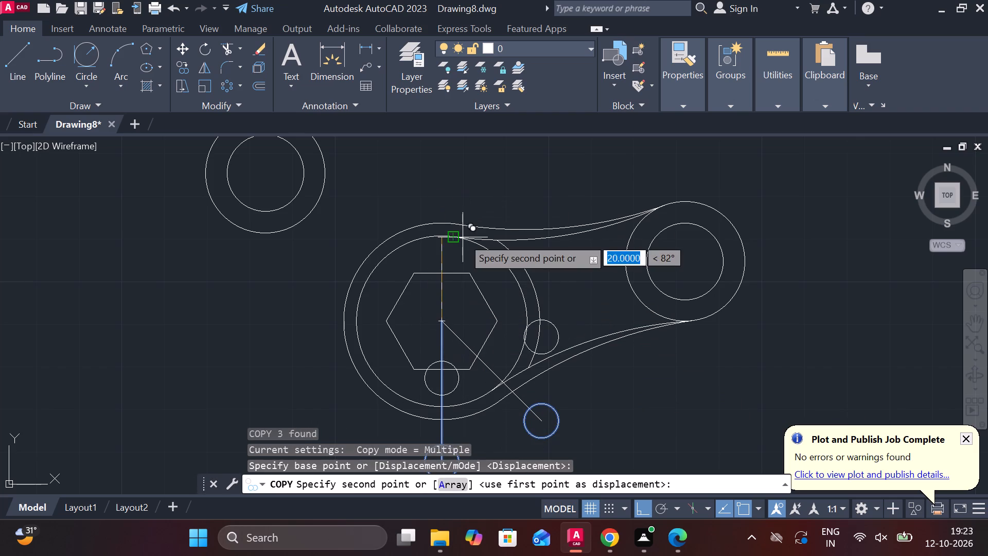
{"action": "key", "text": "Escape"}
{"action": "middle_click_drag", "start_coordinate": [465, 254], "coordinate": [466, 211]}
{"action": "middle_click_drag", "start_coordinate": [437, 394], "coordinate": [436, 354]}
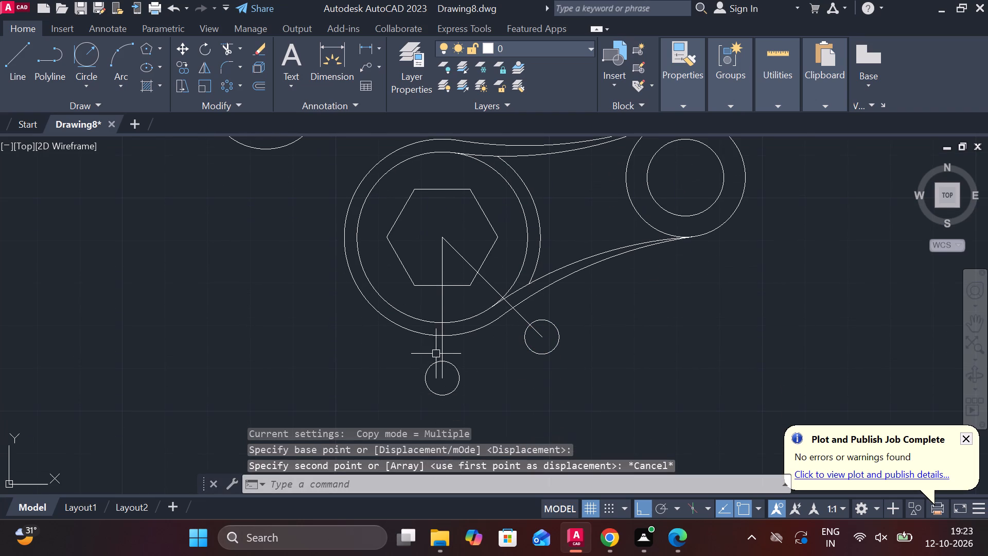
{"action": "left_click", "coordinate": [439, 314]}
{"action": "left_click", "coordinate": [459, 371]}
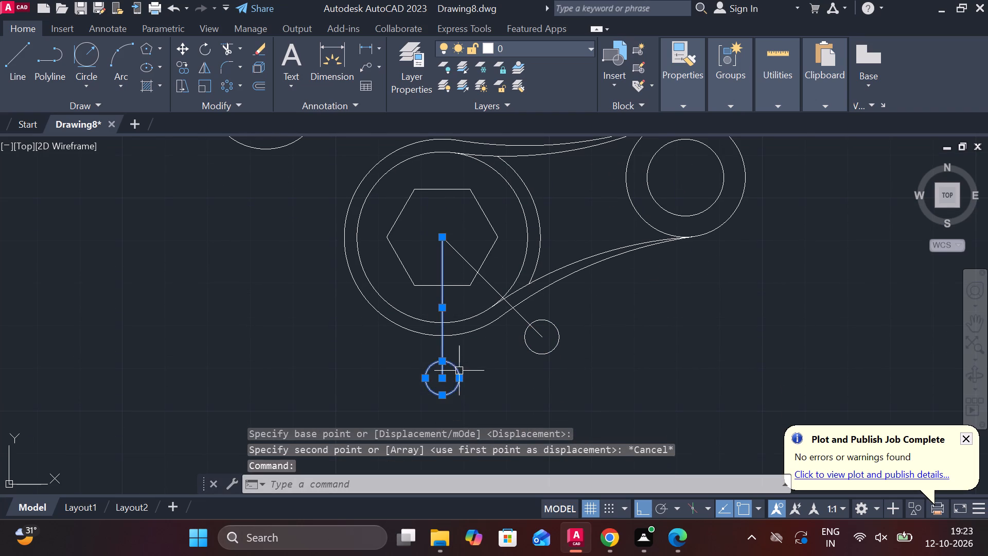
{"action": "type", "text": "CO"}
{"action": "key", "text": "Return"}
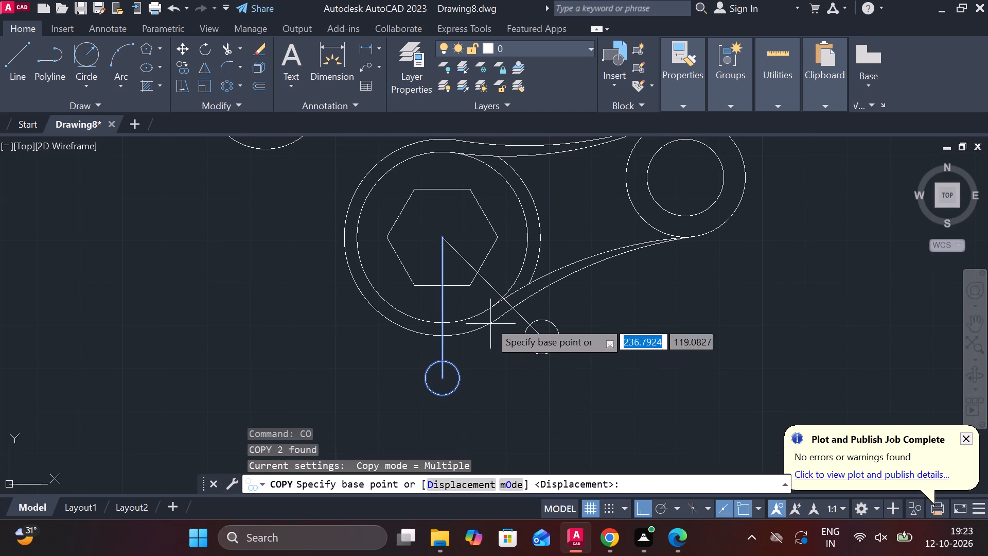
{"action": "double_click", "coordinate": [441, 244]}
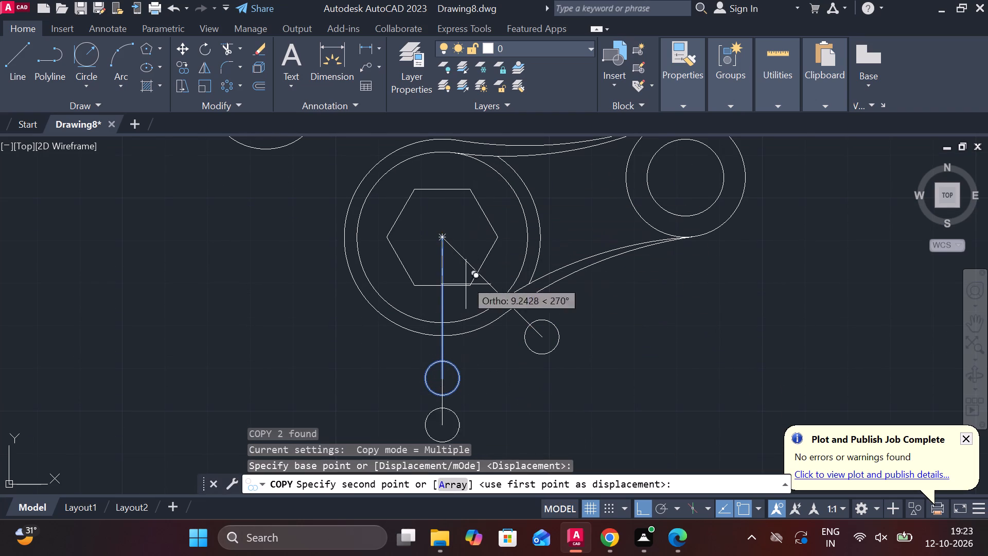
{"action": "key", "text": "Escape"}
Mirror the vertical 33-unit line and its small end circle about a horizontal axis through the hexagon's centre, keeping the originals.
{"action": "left_click", "coordinate": [441, 307]}
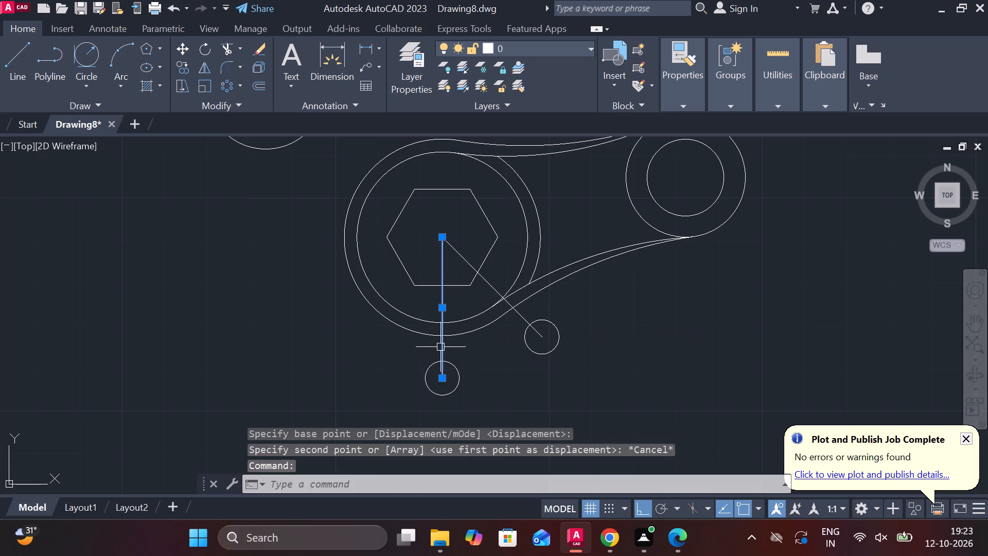
{"action": "left_click", "coordinate": [454, 367]}
{"action": "type", "text": "MO"}
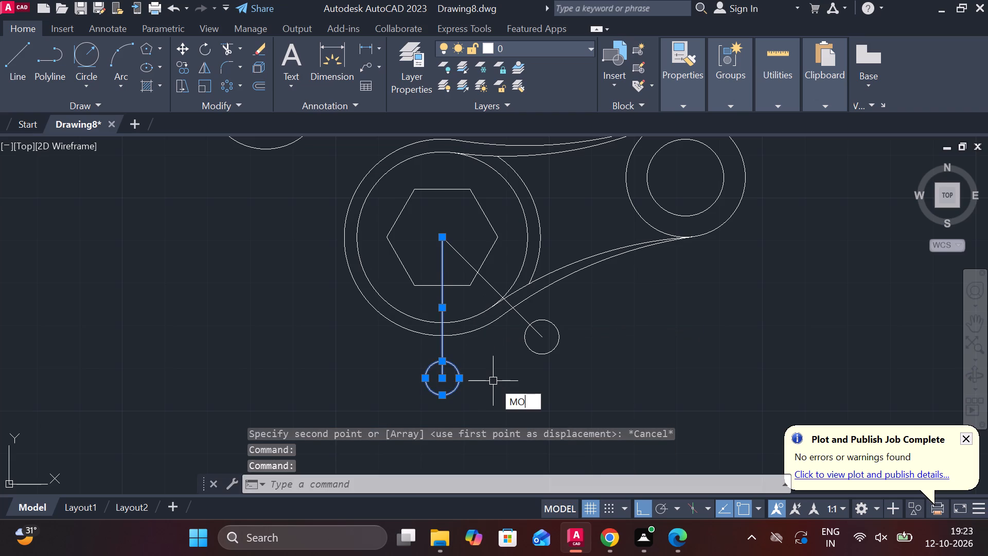
{"action": "key", "text": "BackSpace"}
{"action": "key", "text": "i"}
{"action": "key", "text": "Return"}
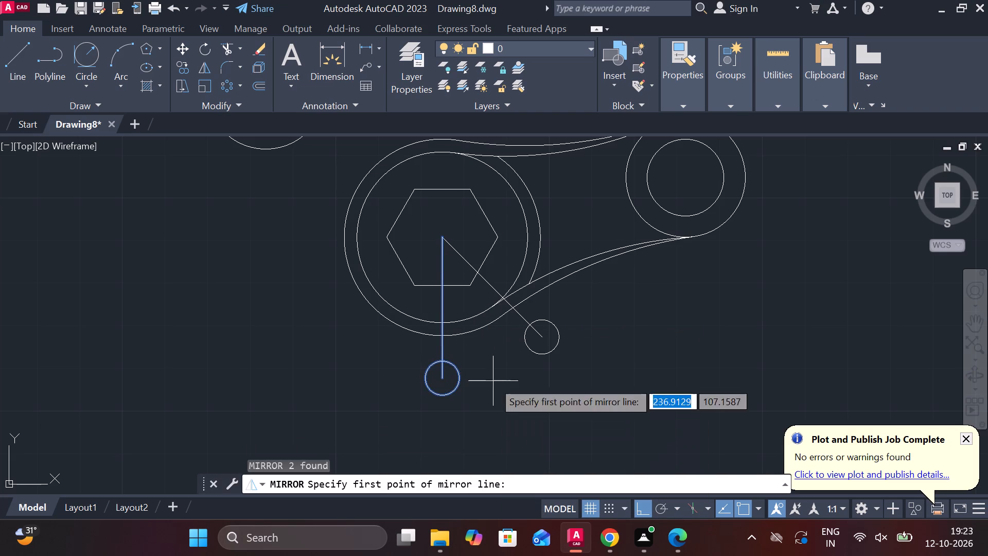
{"action": "left_click_drag", "start_coordinate": [445, 239], "coordinate": [451, 239]}
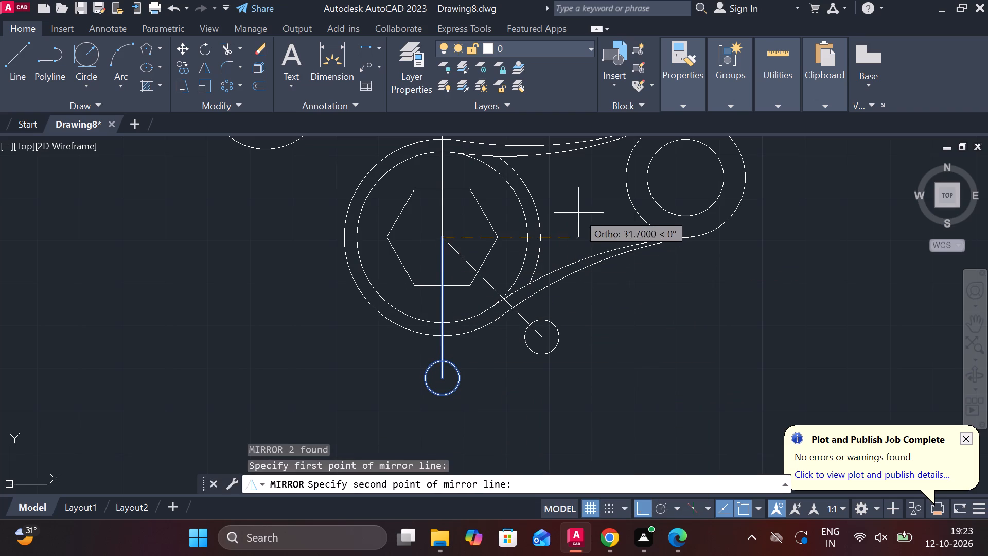
{"action": "left_click", "coordinate": [587, 213]}
{"action": "left_click_drag", "start_coordinate": [610, 267], "coordinate": [587, 213]}
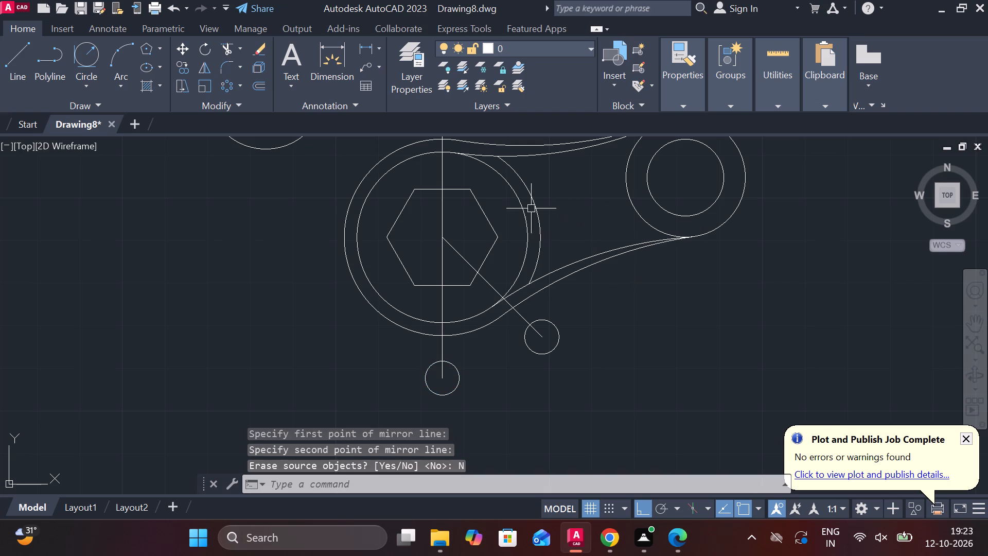
Lengthen the diagonal line by 33 units beyond the hexagon's centre, toward the upper left.
{"action": "scroll", "coordinate": [531, 207], "scroll_direction": "down", "scroll_amount": 1}
{"action": "middle_click_drag", "start_coordinate": [539, 207], "coordinate": [541, 242]}
{"action": "scroll", "coordinate": [564, 310], "scroll_direction": "up", "scroll_amount": 1}
{"action": "middle_click_drag", "start_coordinate": [562, 324], "coordinate": [581, 422]}
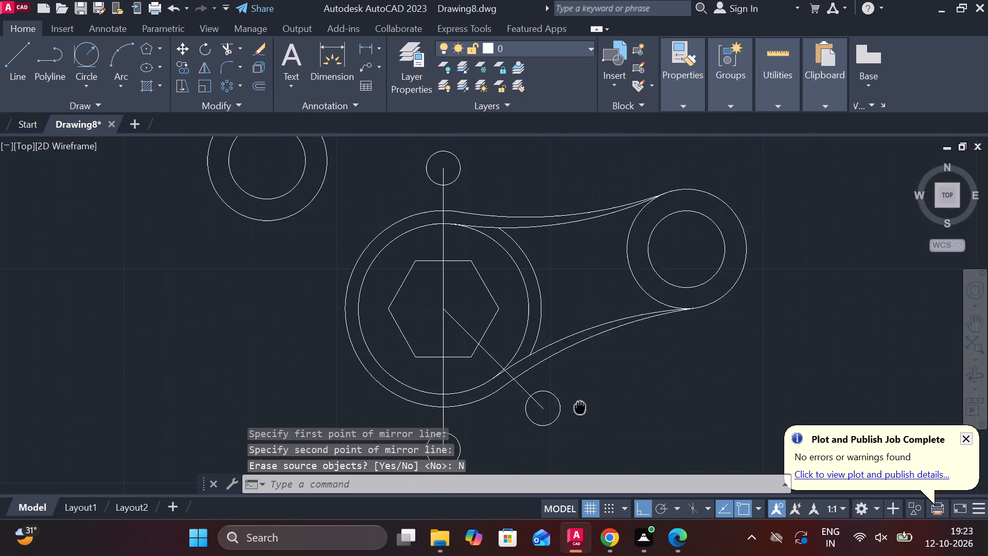
{"action": "middle_click_drag", "start_coordinate": [581, 422], "coordinate": [581, 431]}
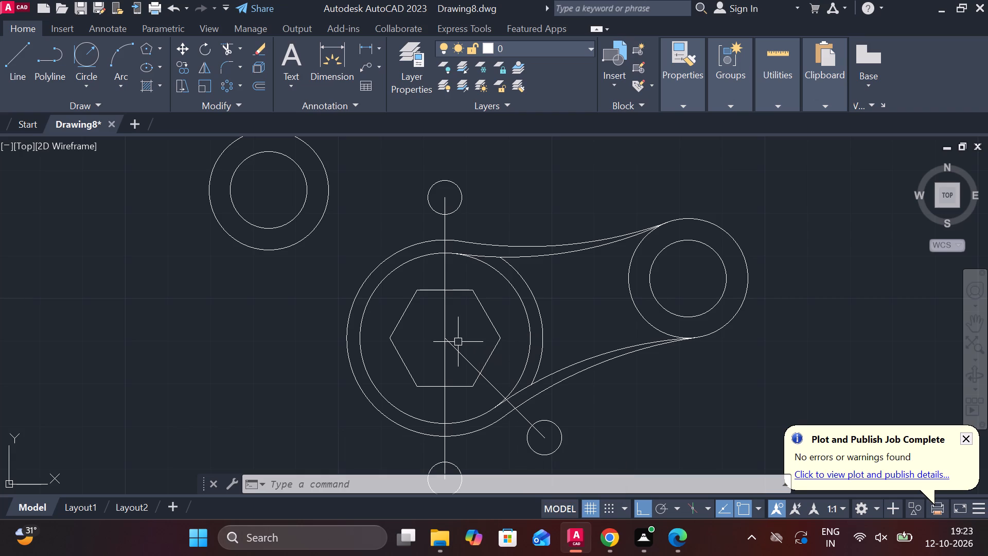
{"action": "key", "text": "l"}
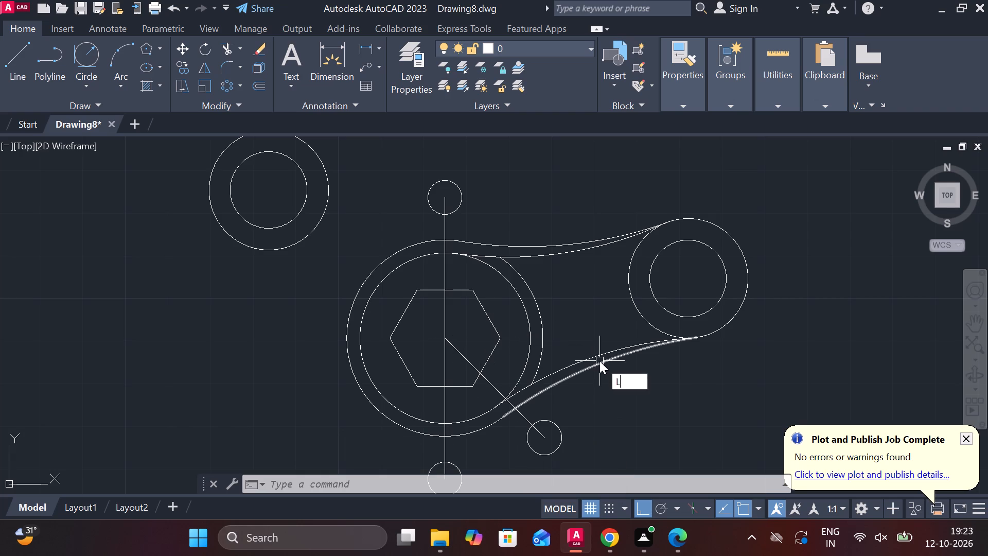
{"action": "key", "text": "Escape"}
{"action": "left_click", "coordinate": [498, 392]}
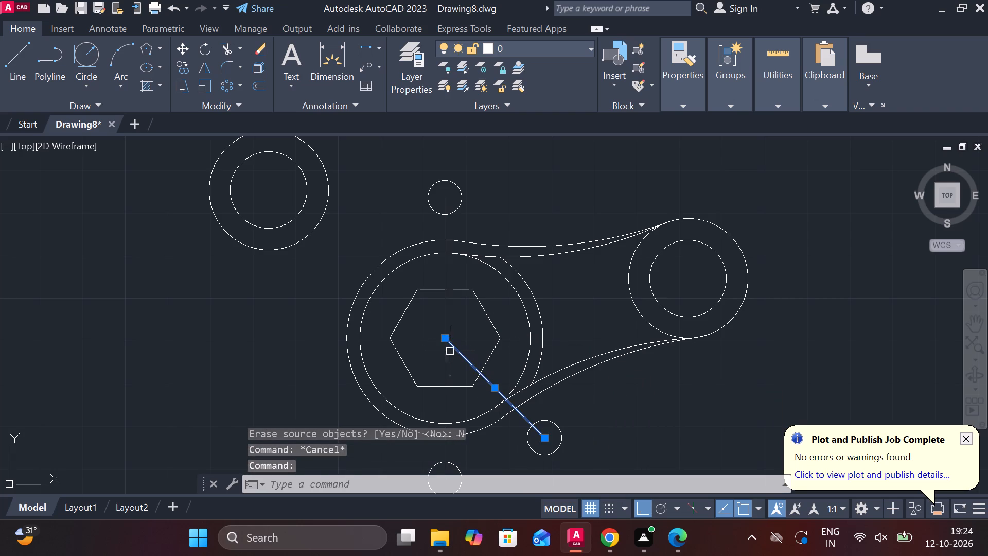
{"action": "left_click", "coordinate": [497, 383]}
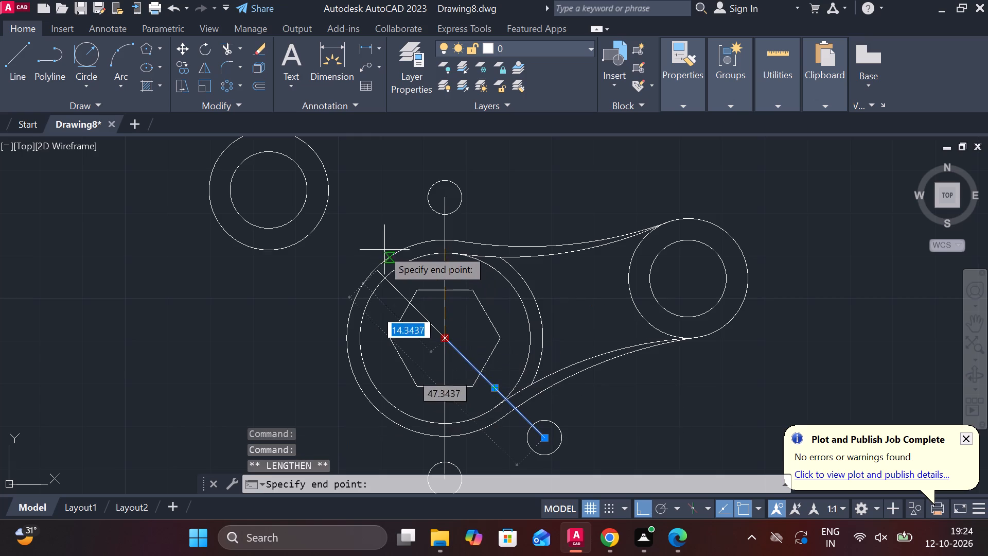
{"action": "type", "text": "33"}
{"action": "key", "text": "space"}
{"action": "key", "text": "Escape"}
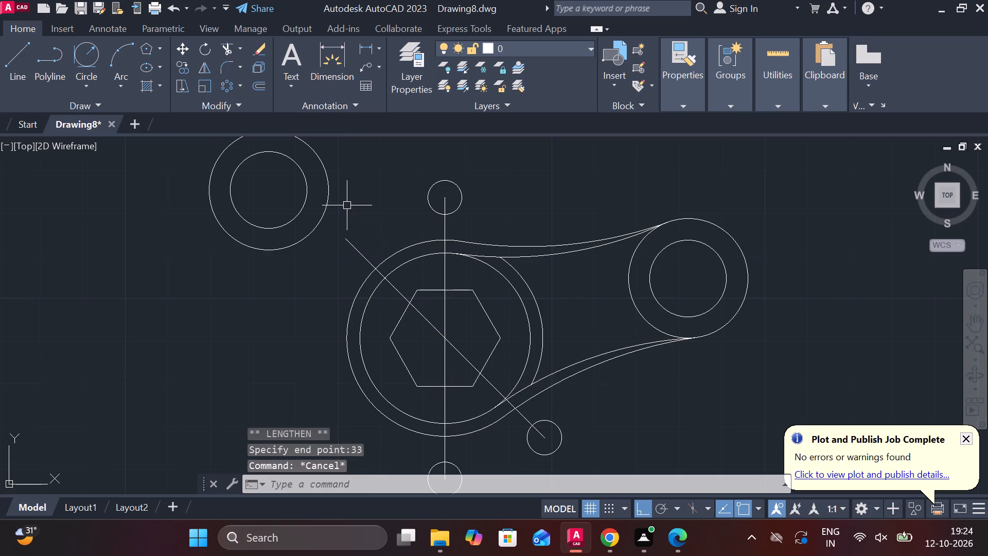
Draw a radius 4 circle centred on the upper-left end of the lengthened diagonal line.
{"action": "type", "text": "C"}
{"action": "key", "text": "space"}
{"action": "left_click", "coordinate": [347, 238]}
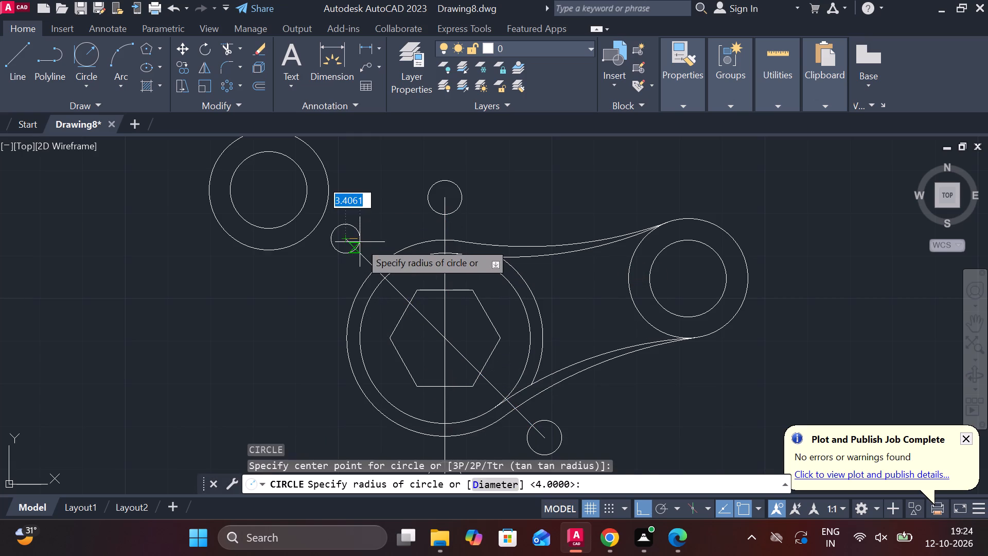
{"action": "type", "text": "4"}
{"action": "key", "text": "space"}
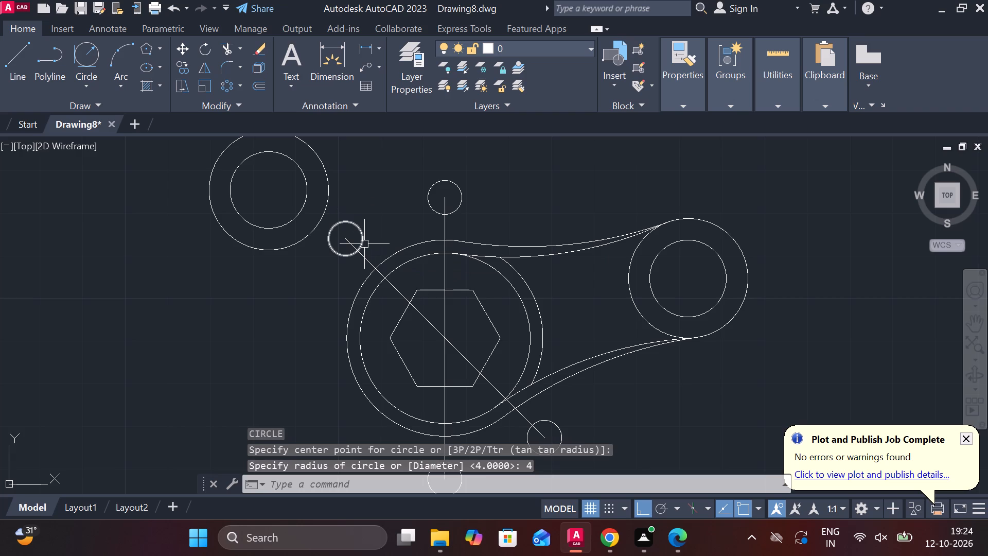
Erase the diagonal line and the two vertical construction lines through the hexagon's centre.
{"action": "middle_click_drag", "start_coordinate": [515, 335], "coordinate": [518, 288]}
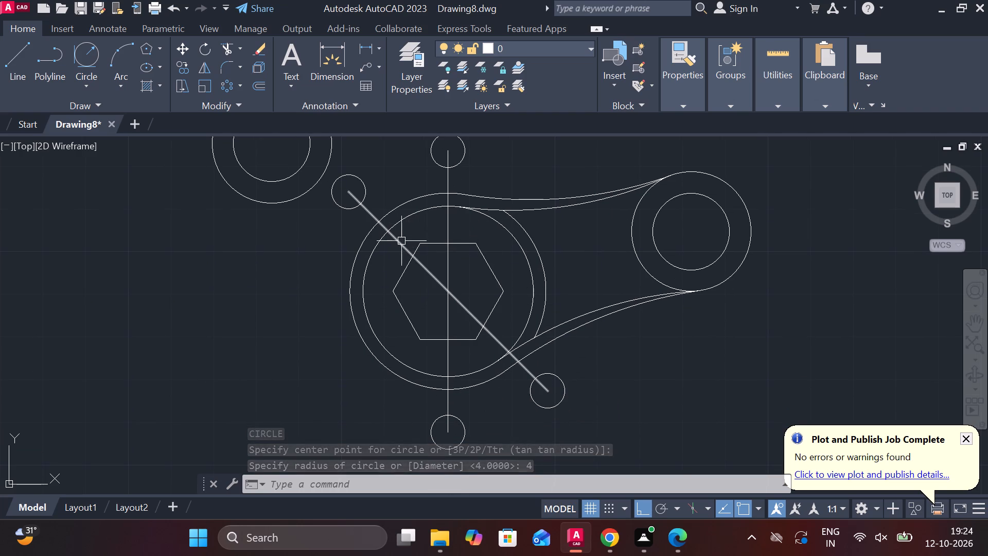
{"action": "left_click", "coordinate": [401, 241]}
{"action": "left_click", "coordinate": [444, 225]}
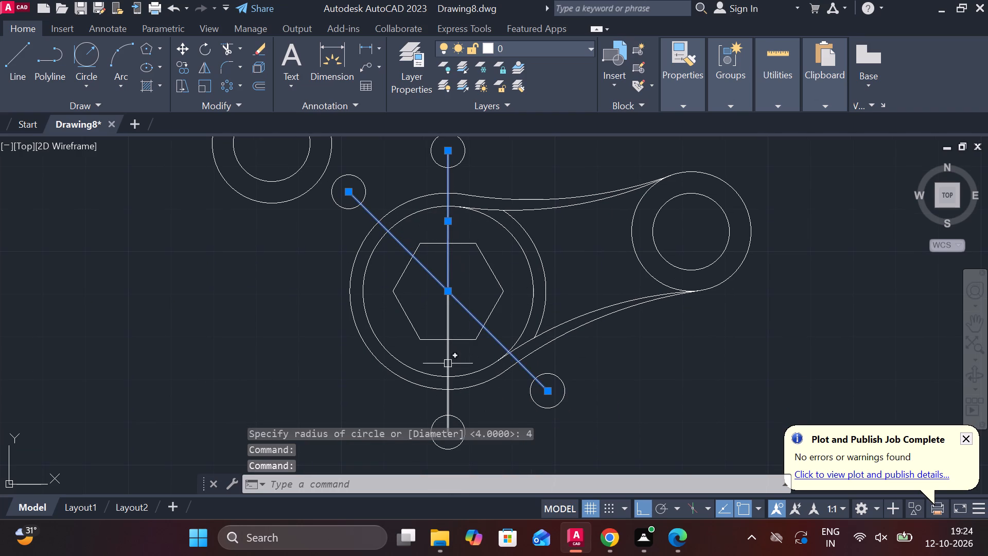
{"action": "left_click", "coordinate": [448, 364]}
{"action": "key", "text": "r"}
{"action": "key", "text": "BackSpace"}
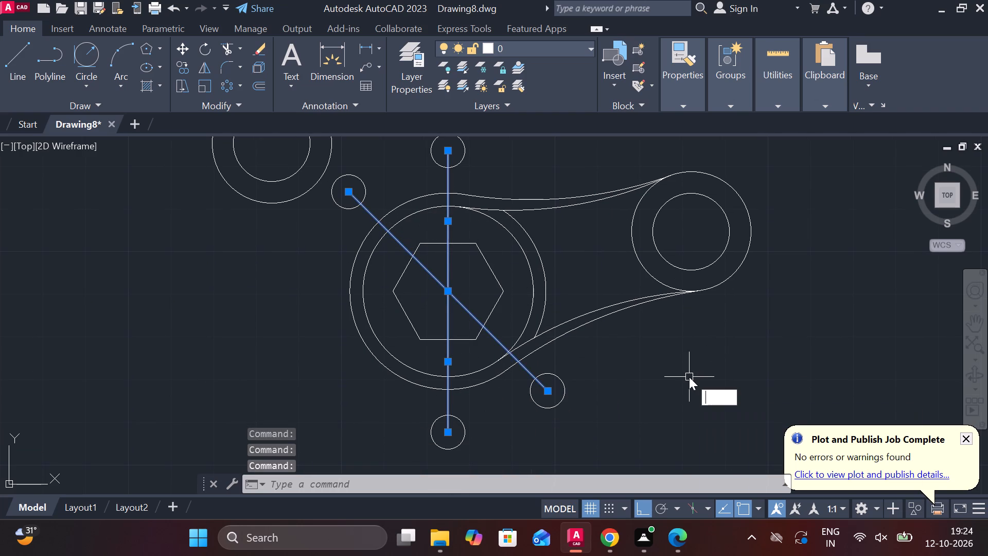
{"action": "type", "text": "E"}
{"action": "key", "text": "space"}
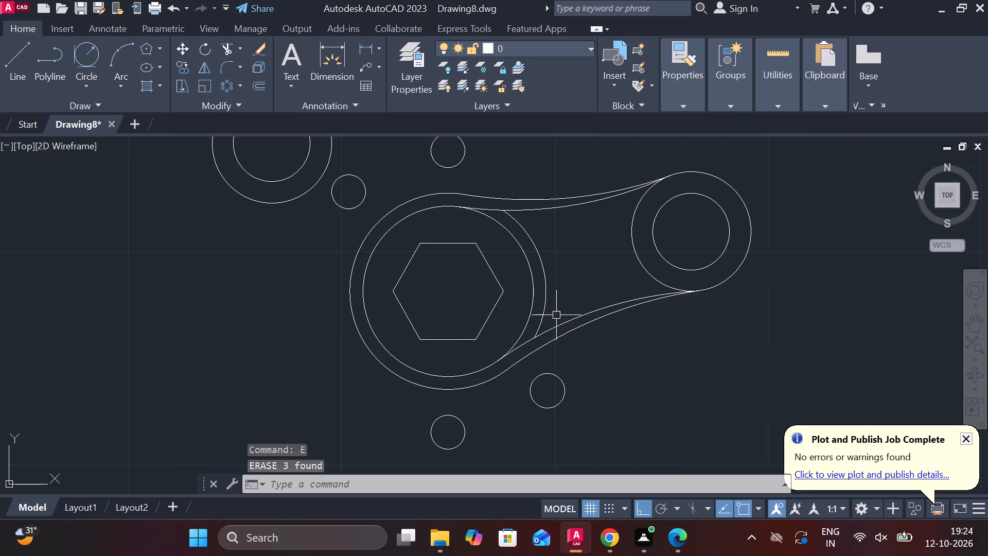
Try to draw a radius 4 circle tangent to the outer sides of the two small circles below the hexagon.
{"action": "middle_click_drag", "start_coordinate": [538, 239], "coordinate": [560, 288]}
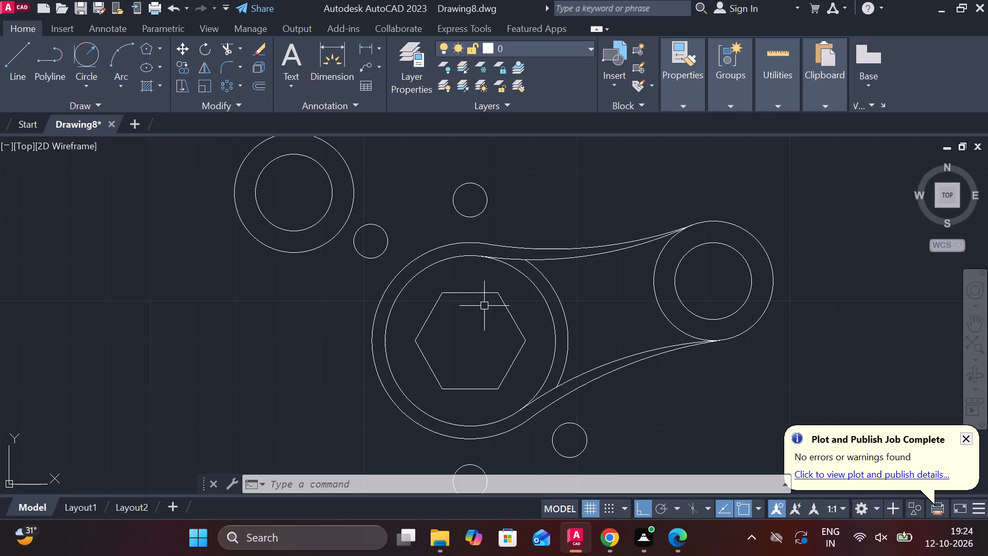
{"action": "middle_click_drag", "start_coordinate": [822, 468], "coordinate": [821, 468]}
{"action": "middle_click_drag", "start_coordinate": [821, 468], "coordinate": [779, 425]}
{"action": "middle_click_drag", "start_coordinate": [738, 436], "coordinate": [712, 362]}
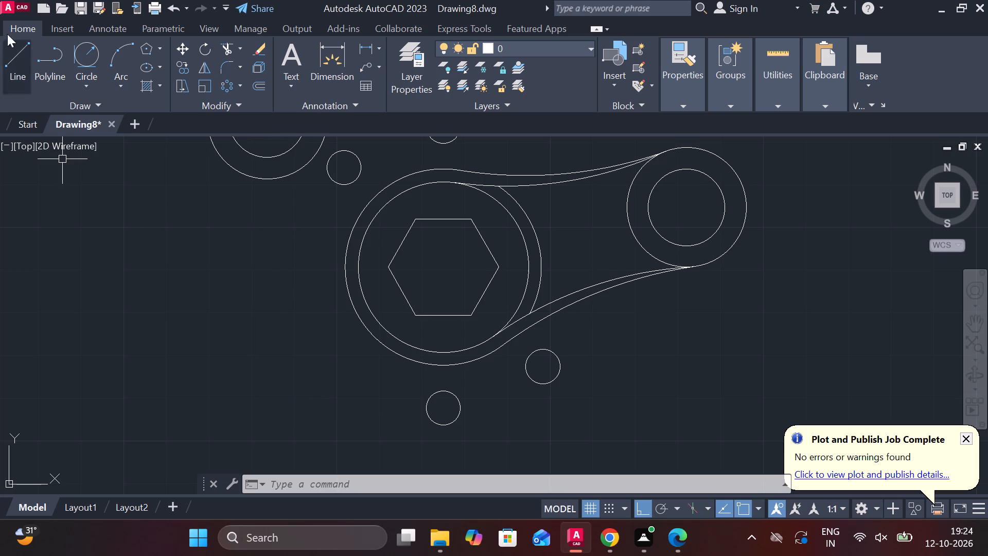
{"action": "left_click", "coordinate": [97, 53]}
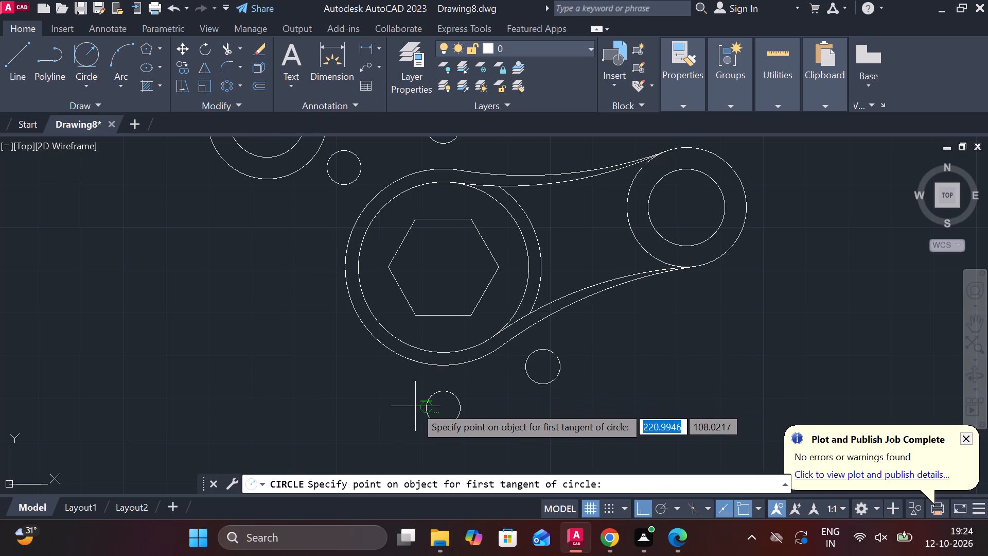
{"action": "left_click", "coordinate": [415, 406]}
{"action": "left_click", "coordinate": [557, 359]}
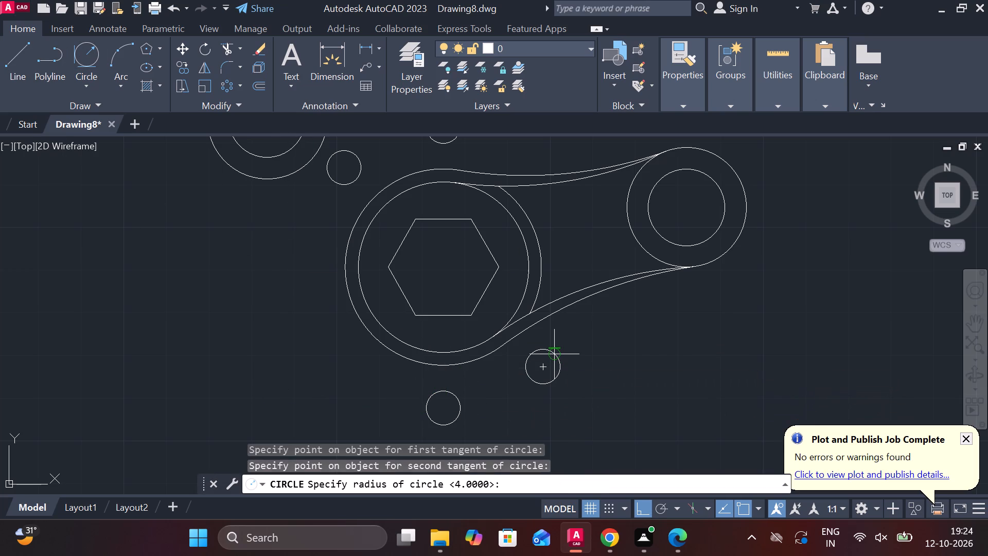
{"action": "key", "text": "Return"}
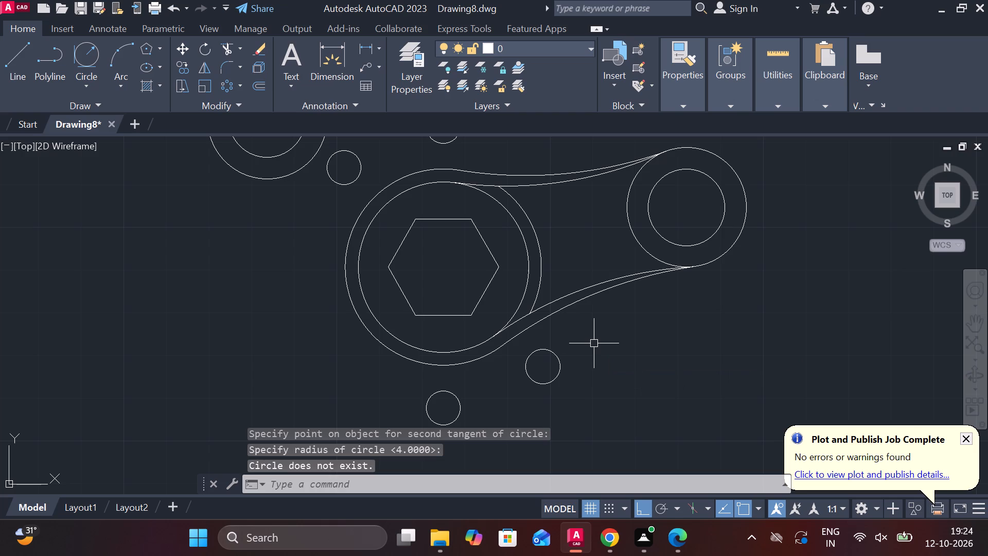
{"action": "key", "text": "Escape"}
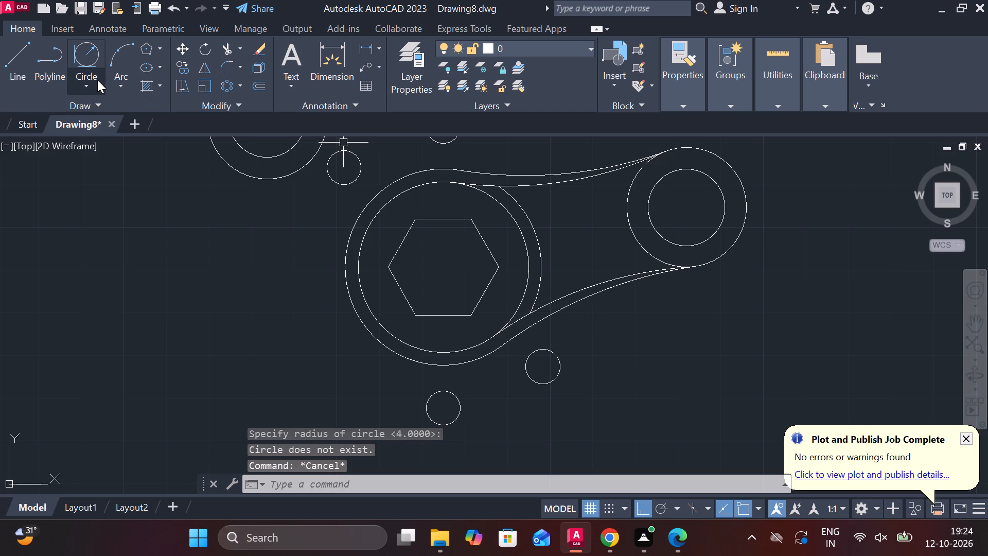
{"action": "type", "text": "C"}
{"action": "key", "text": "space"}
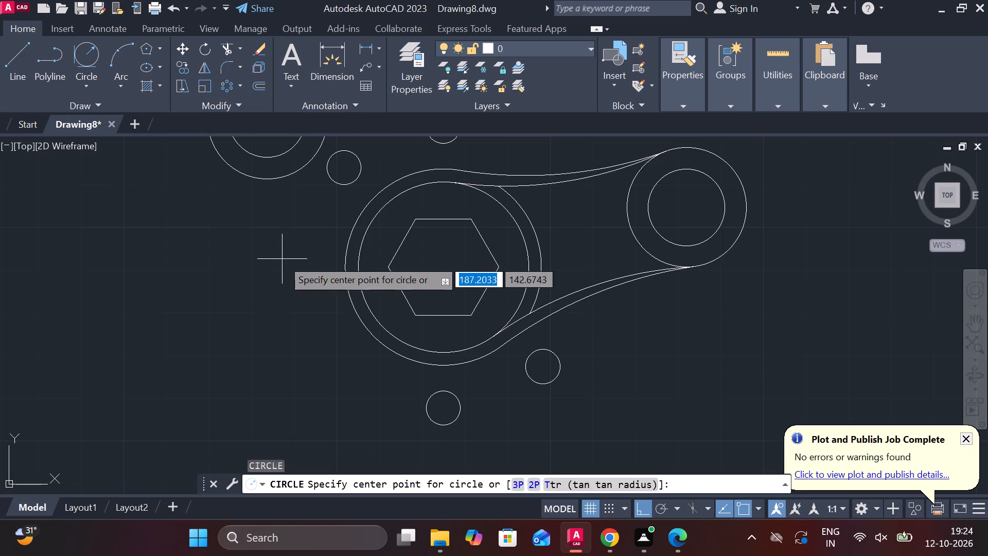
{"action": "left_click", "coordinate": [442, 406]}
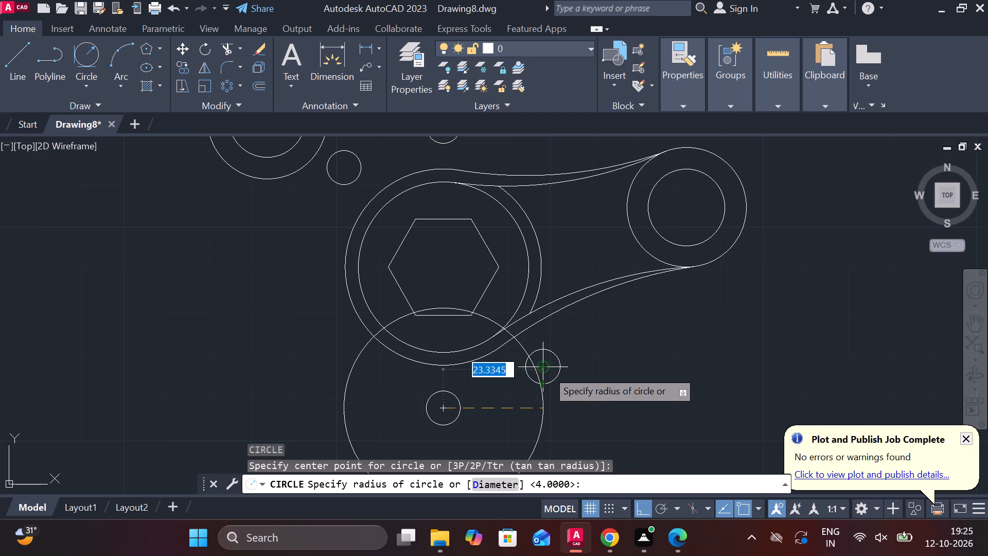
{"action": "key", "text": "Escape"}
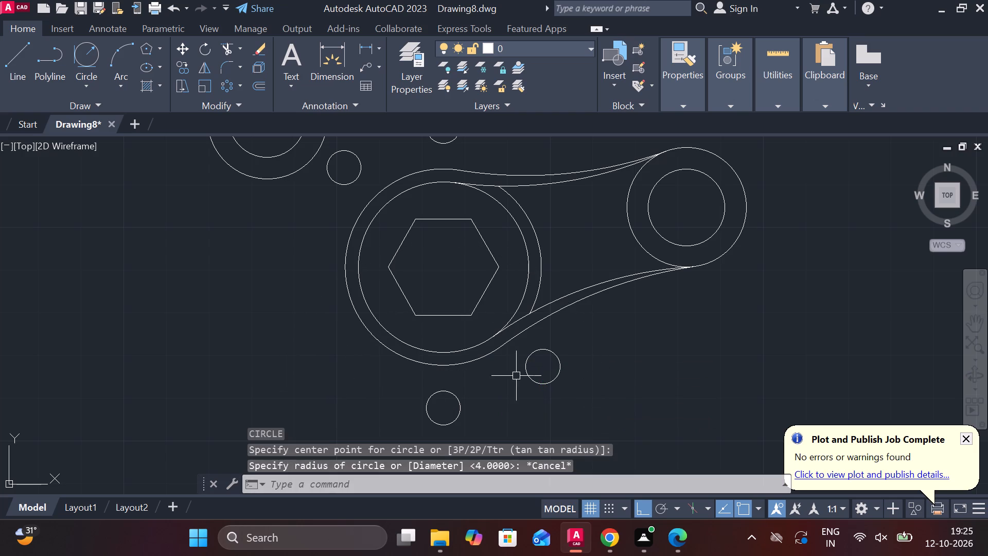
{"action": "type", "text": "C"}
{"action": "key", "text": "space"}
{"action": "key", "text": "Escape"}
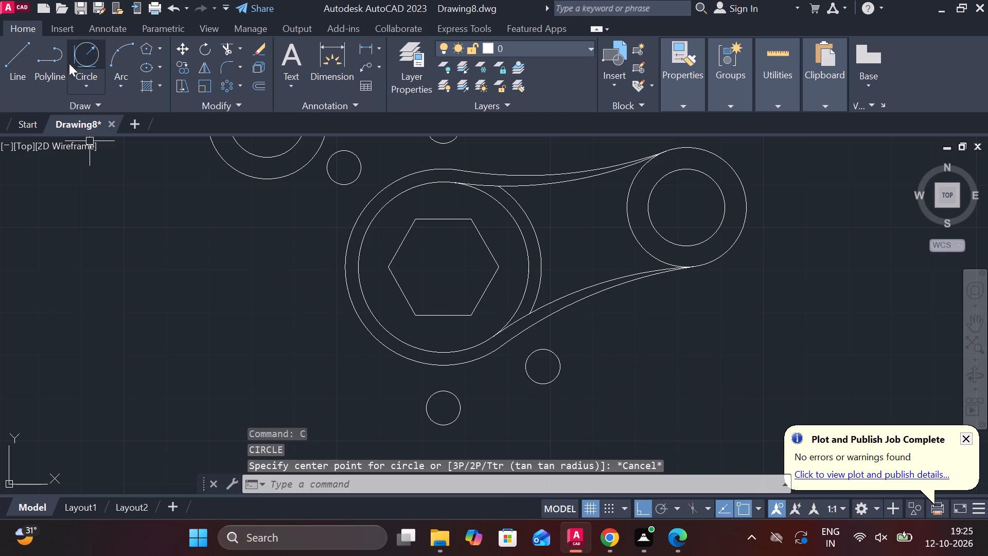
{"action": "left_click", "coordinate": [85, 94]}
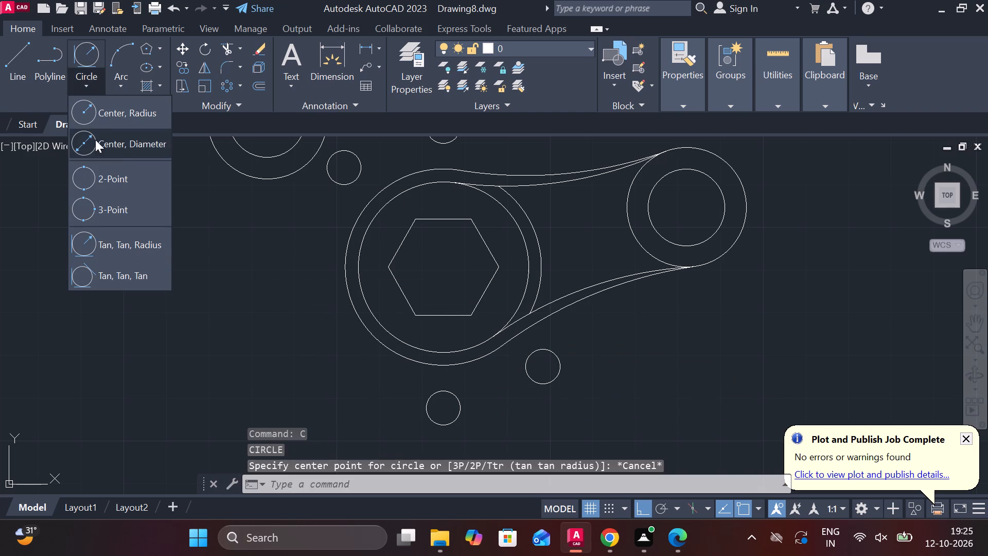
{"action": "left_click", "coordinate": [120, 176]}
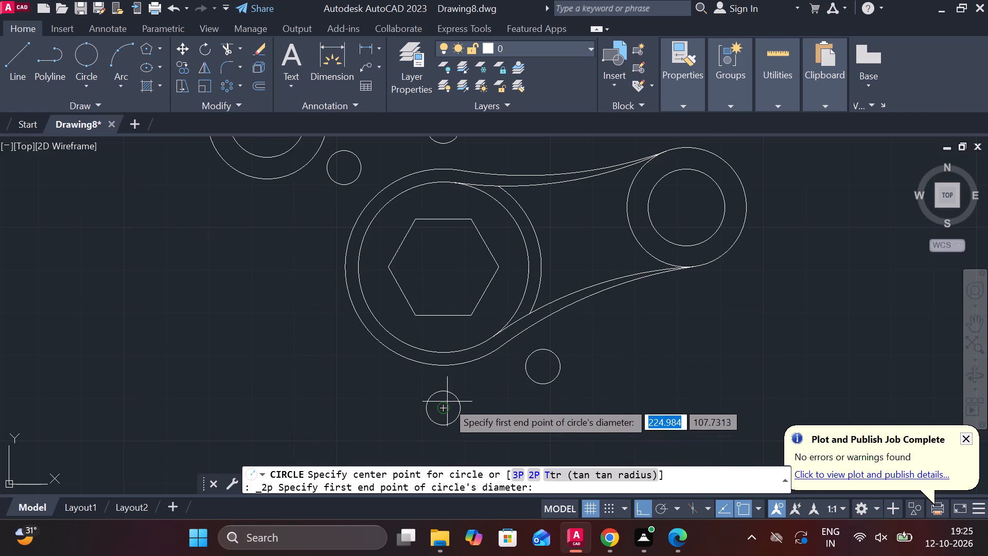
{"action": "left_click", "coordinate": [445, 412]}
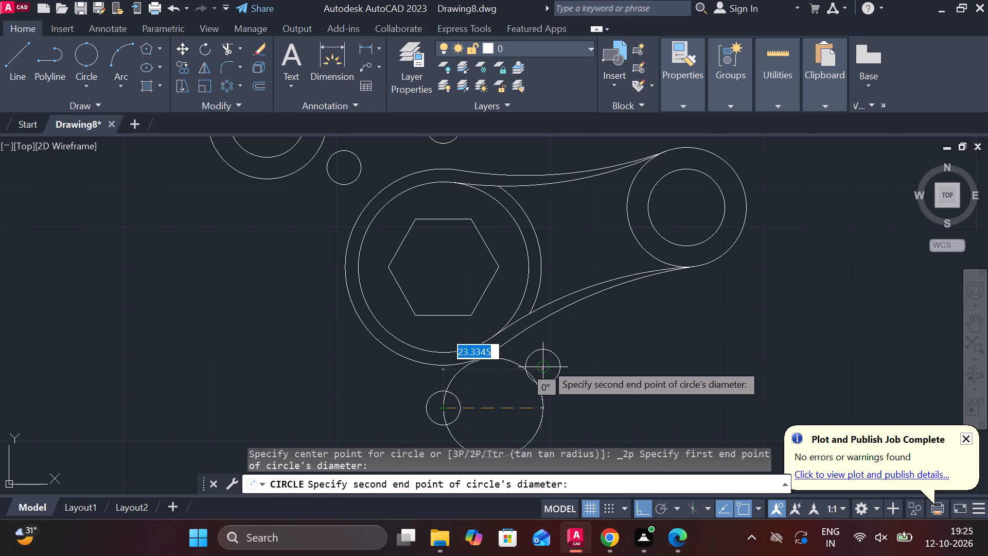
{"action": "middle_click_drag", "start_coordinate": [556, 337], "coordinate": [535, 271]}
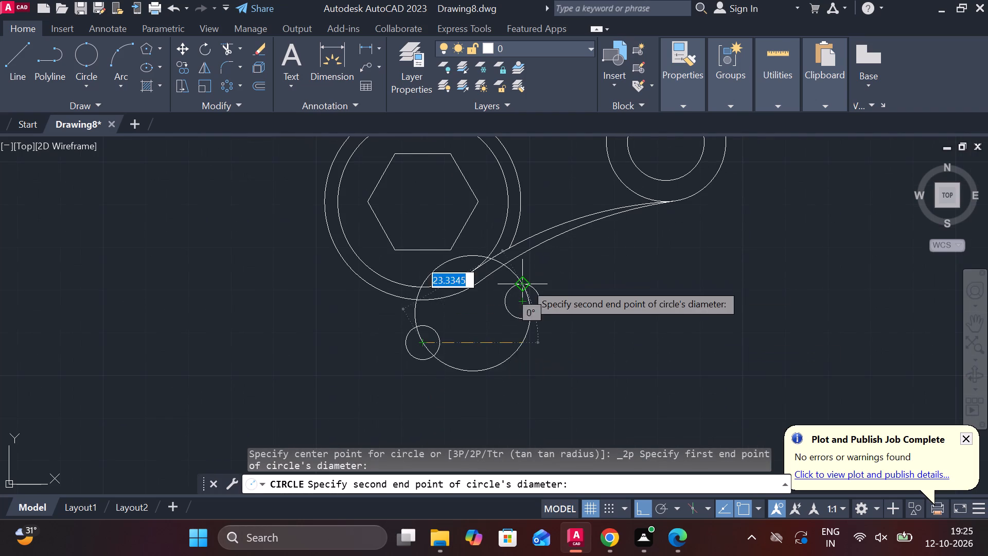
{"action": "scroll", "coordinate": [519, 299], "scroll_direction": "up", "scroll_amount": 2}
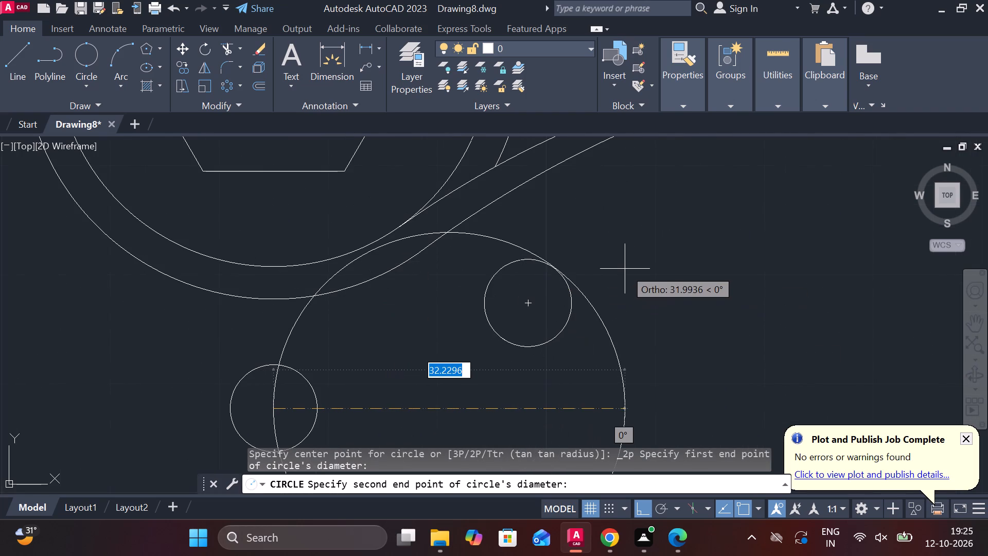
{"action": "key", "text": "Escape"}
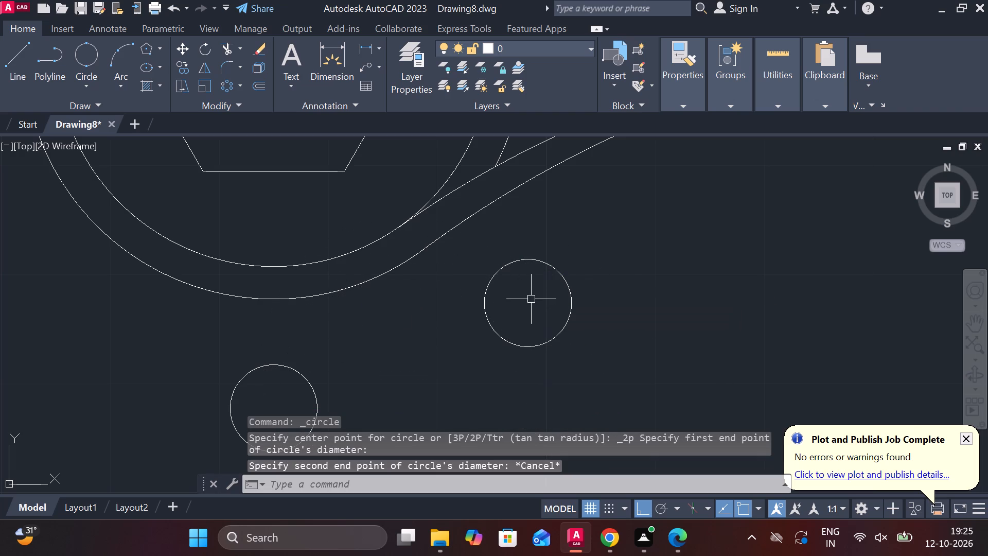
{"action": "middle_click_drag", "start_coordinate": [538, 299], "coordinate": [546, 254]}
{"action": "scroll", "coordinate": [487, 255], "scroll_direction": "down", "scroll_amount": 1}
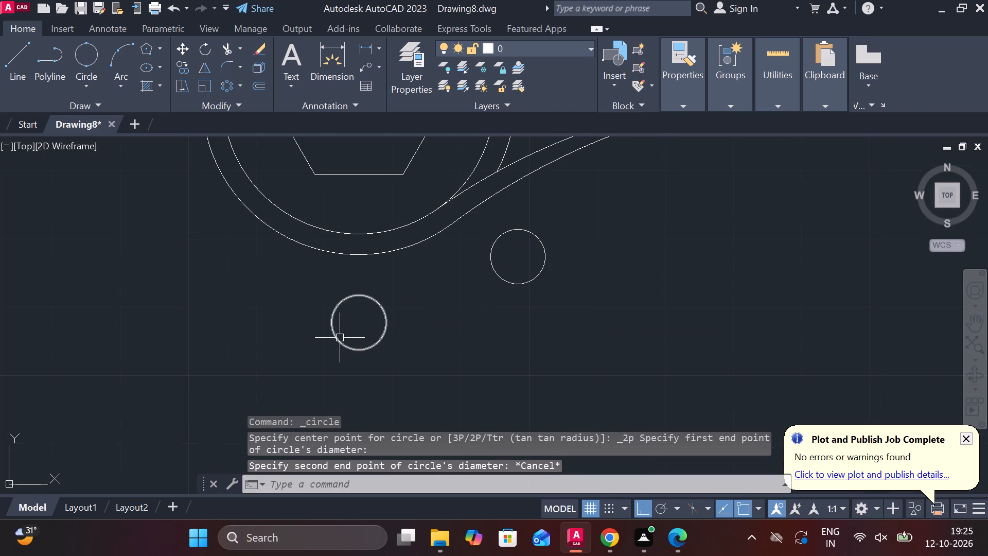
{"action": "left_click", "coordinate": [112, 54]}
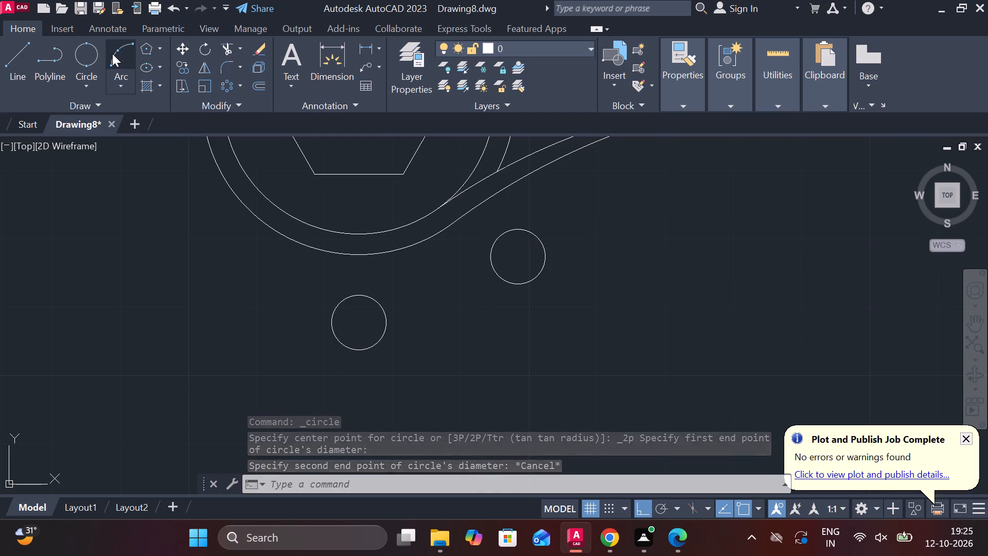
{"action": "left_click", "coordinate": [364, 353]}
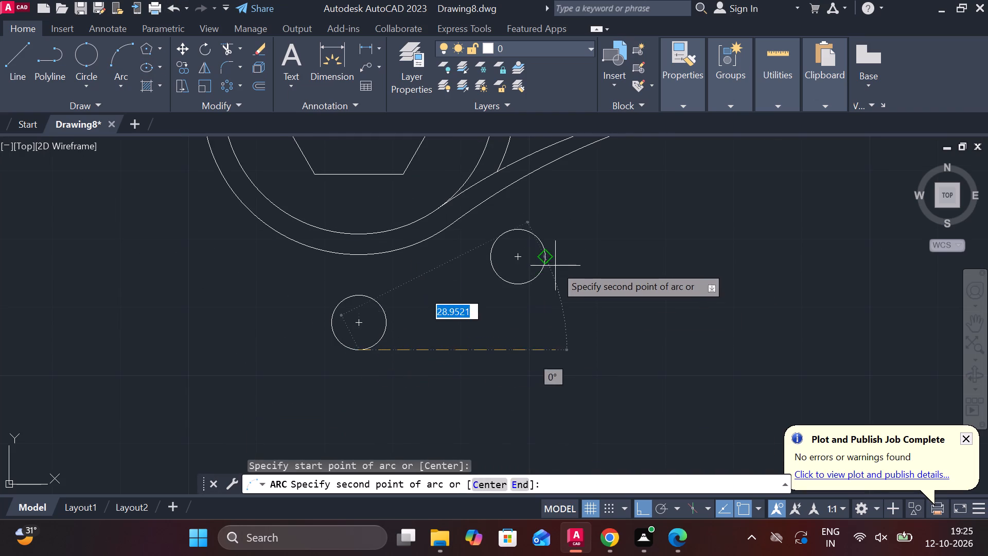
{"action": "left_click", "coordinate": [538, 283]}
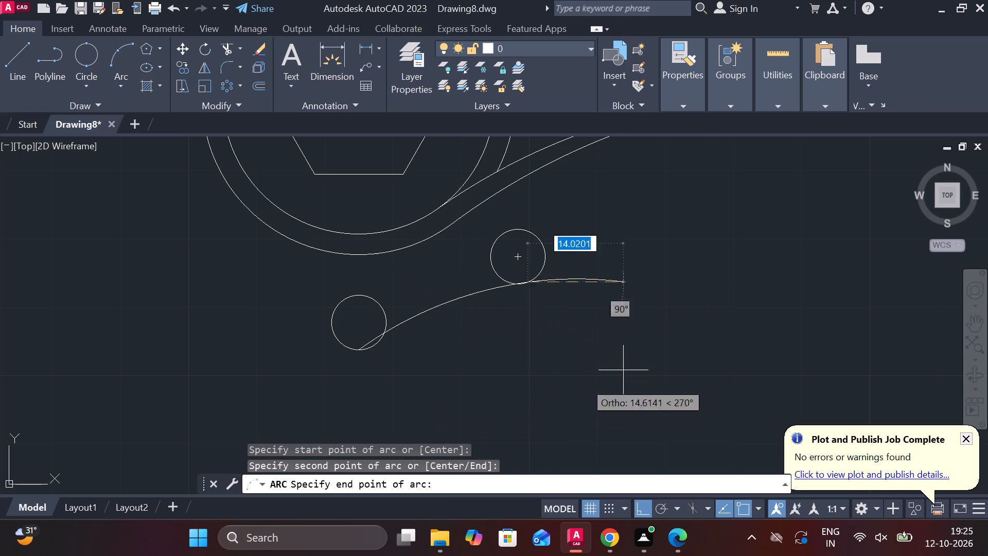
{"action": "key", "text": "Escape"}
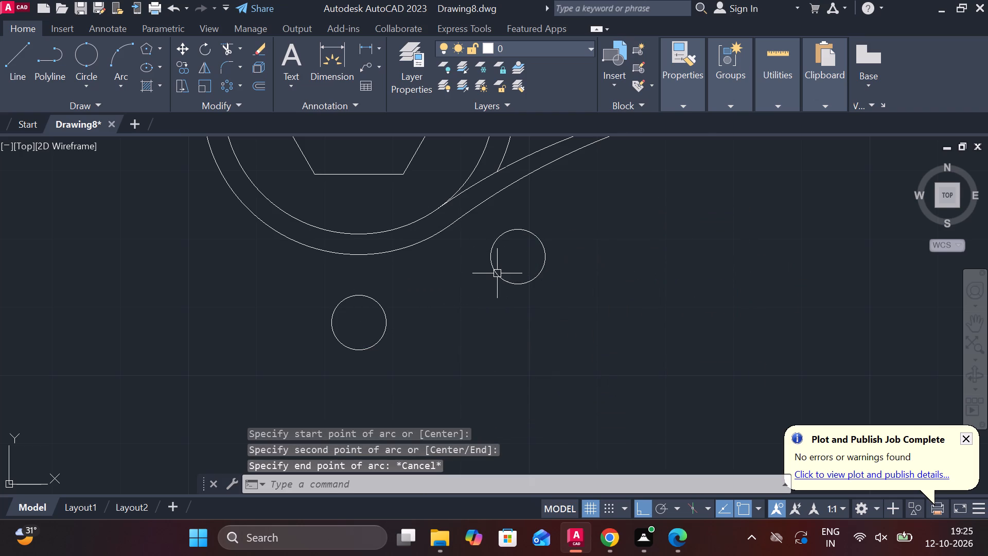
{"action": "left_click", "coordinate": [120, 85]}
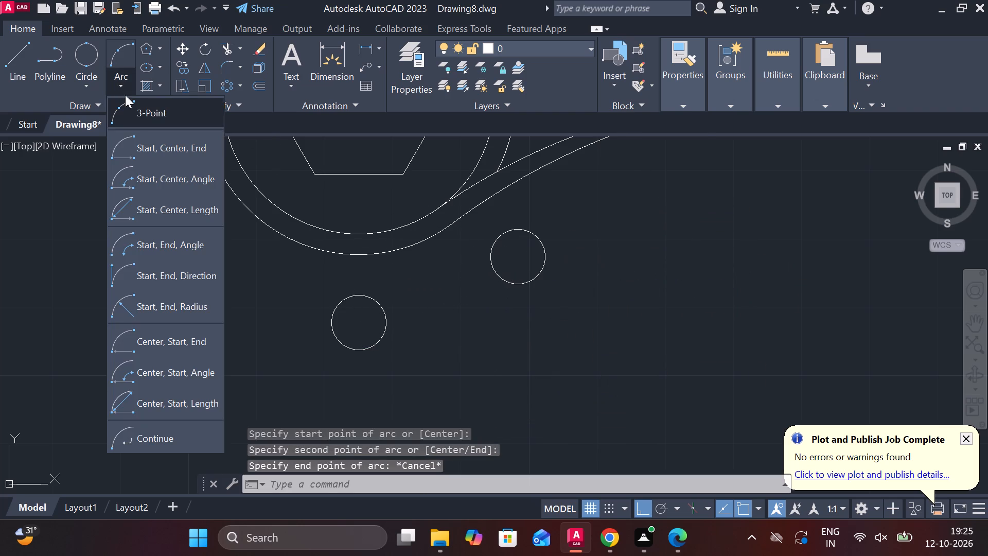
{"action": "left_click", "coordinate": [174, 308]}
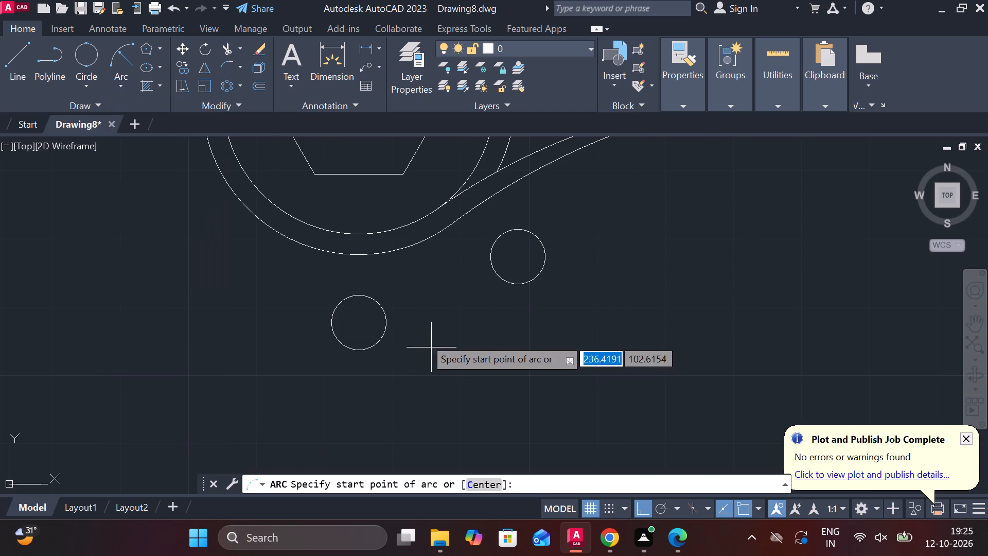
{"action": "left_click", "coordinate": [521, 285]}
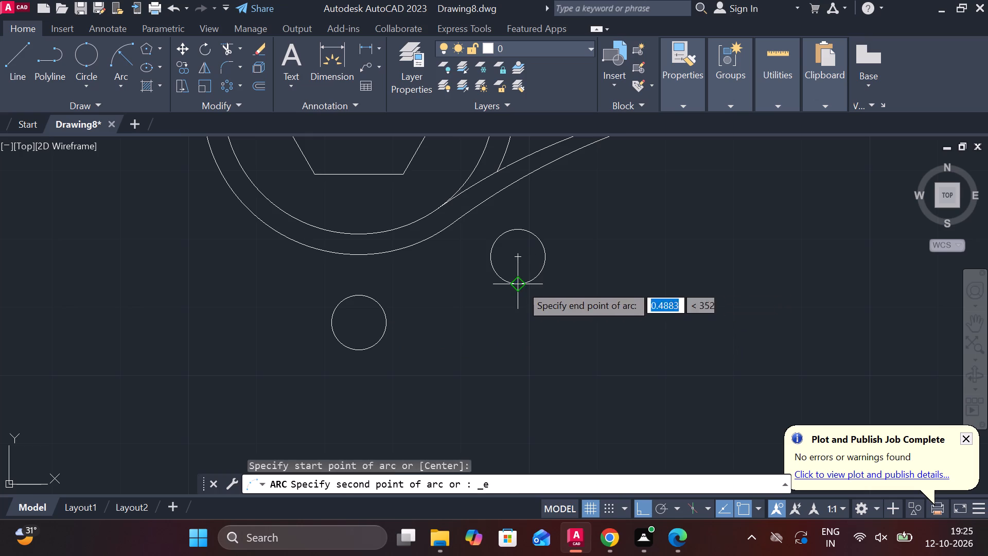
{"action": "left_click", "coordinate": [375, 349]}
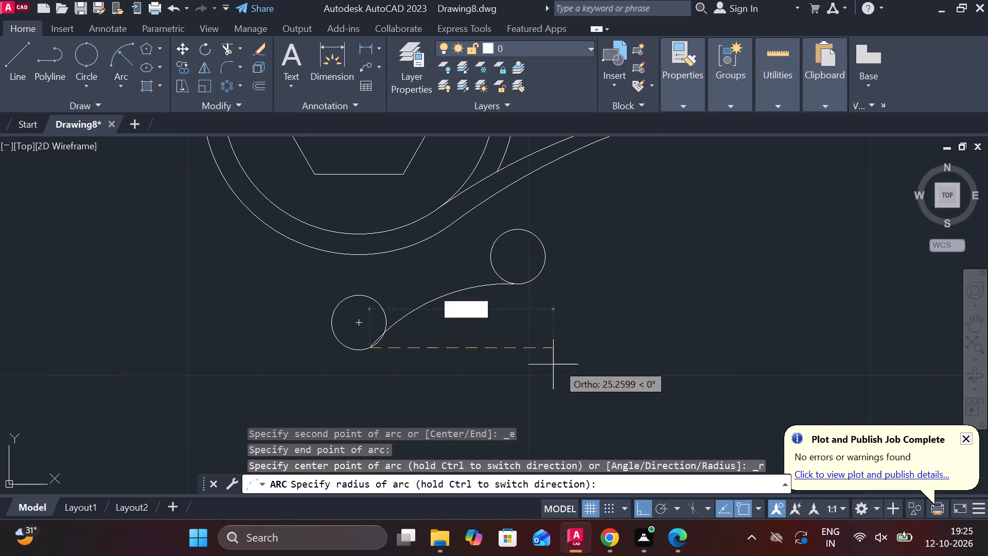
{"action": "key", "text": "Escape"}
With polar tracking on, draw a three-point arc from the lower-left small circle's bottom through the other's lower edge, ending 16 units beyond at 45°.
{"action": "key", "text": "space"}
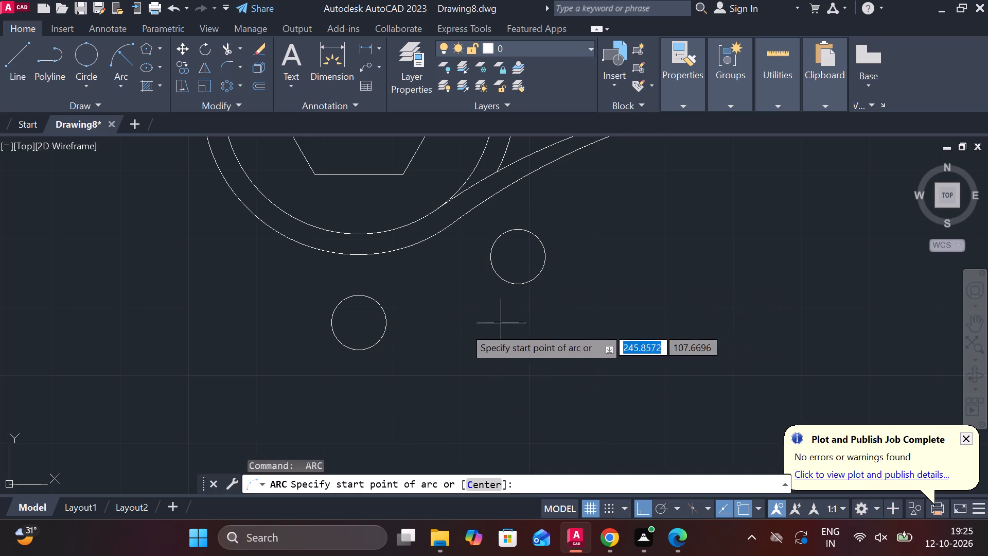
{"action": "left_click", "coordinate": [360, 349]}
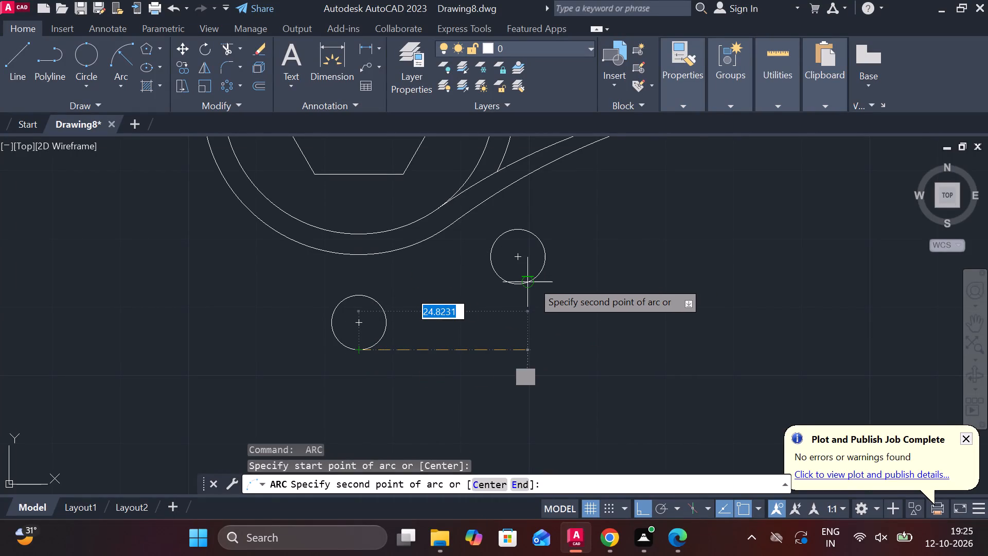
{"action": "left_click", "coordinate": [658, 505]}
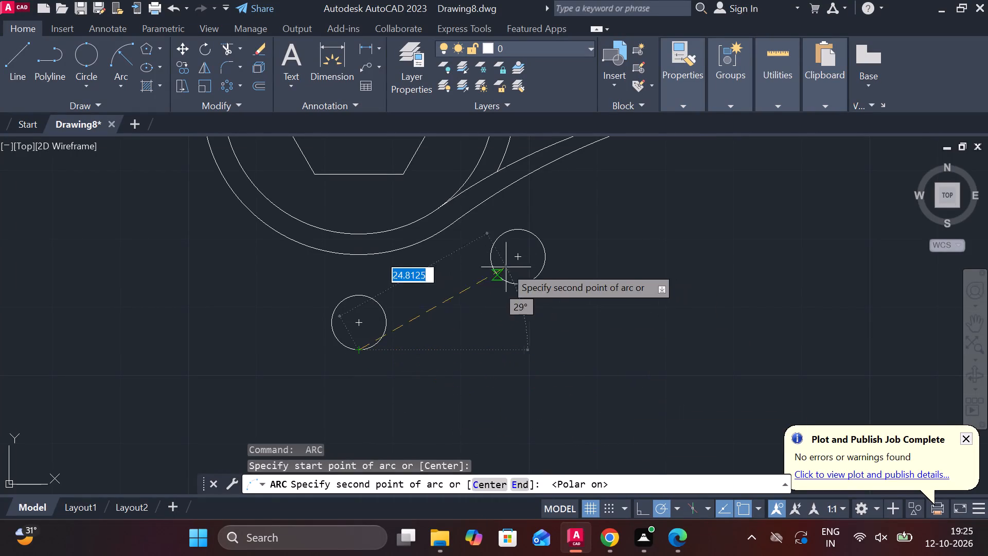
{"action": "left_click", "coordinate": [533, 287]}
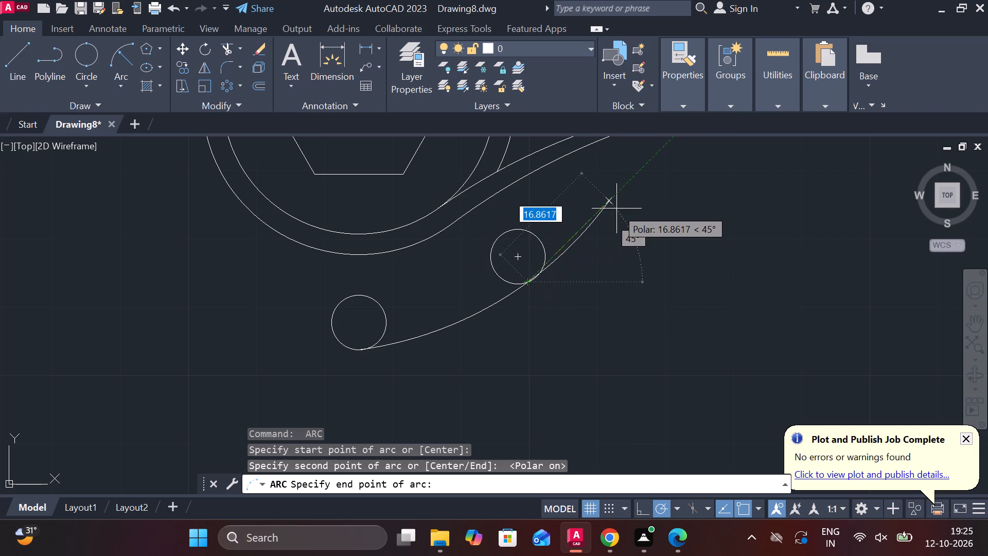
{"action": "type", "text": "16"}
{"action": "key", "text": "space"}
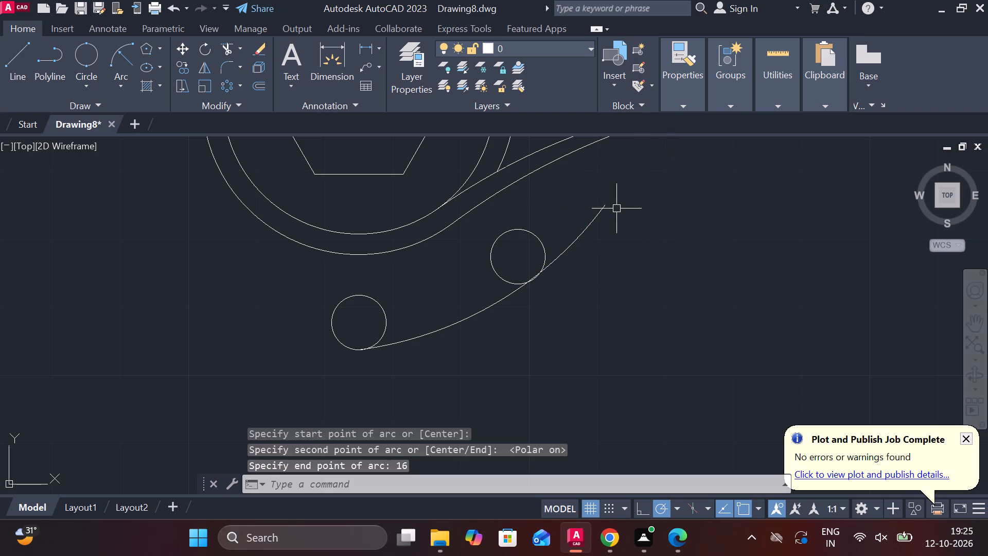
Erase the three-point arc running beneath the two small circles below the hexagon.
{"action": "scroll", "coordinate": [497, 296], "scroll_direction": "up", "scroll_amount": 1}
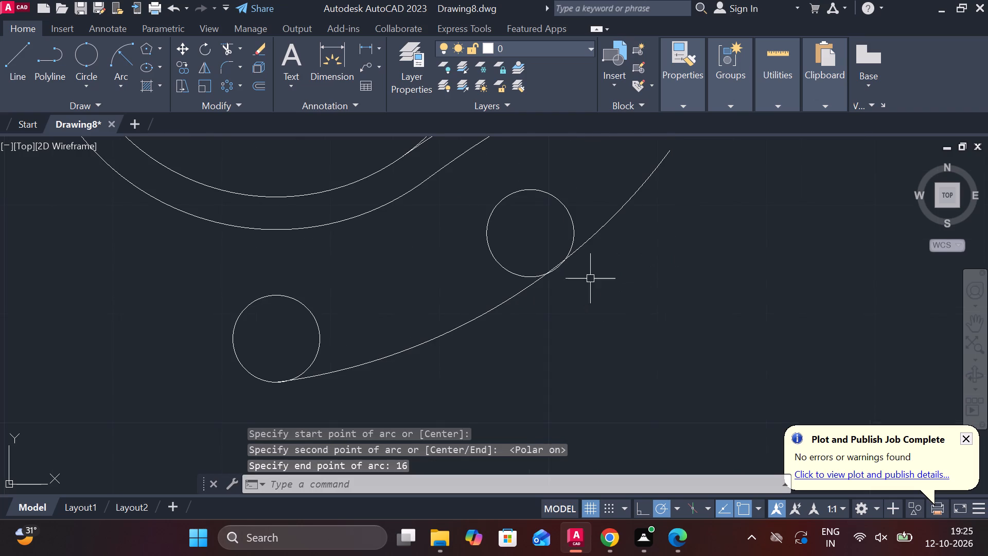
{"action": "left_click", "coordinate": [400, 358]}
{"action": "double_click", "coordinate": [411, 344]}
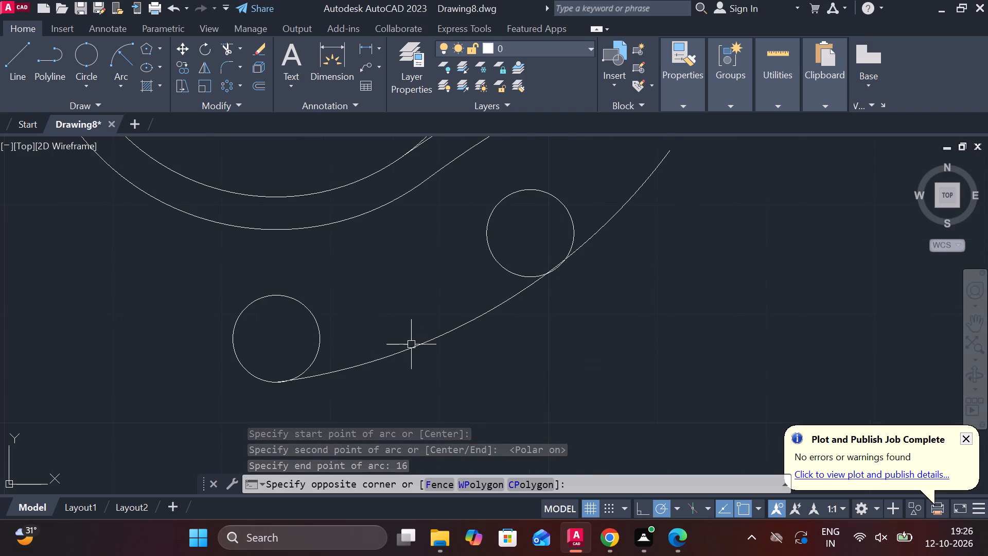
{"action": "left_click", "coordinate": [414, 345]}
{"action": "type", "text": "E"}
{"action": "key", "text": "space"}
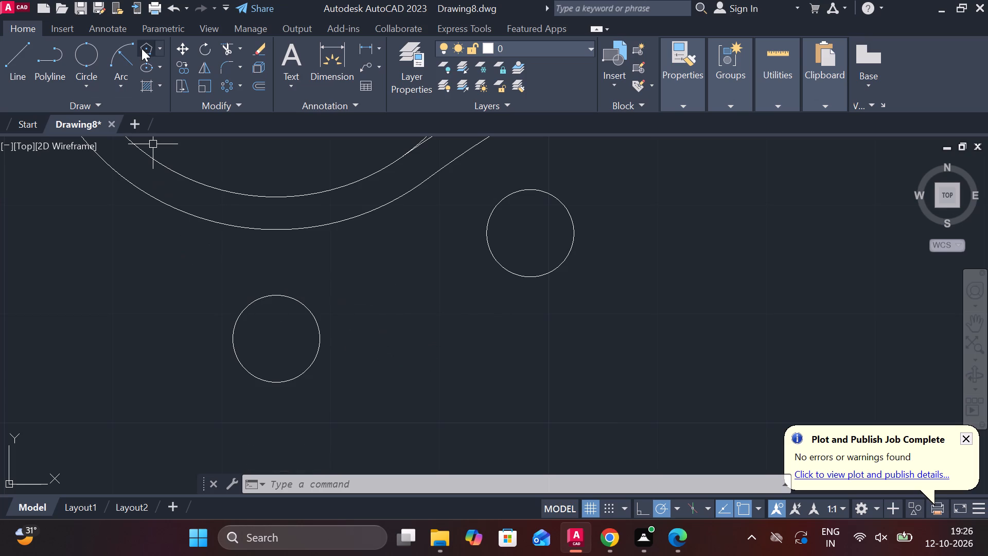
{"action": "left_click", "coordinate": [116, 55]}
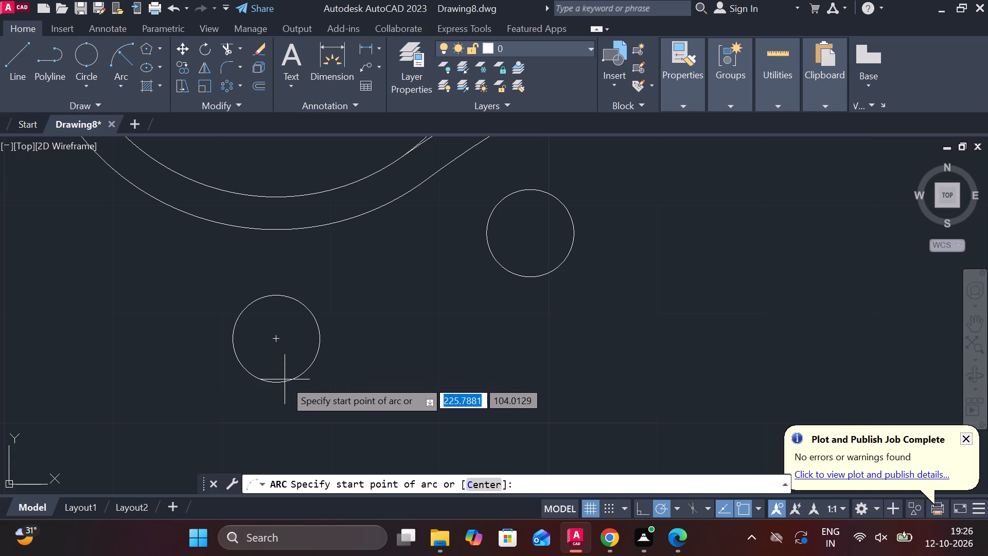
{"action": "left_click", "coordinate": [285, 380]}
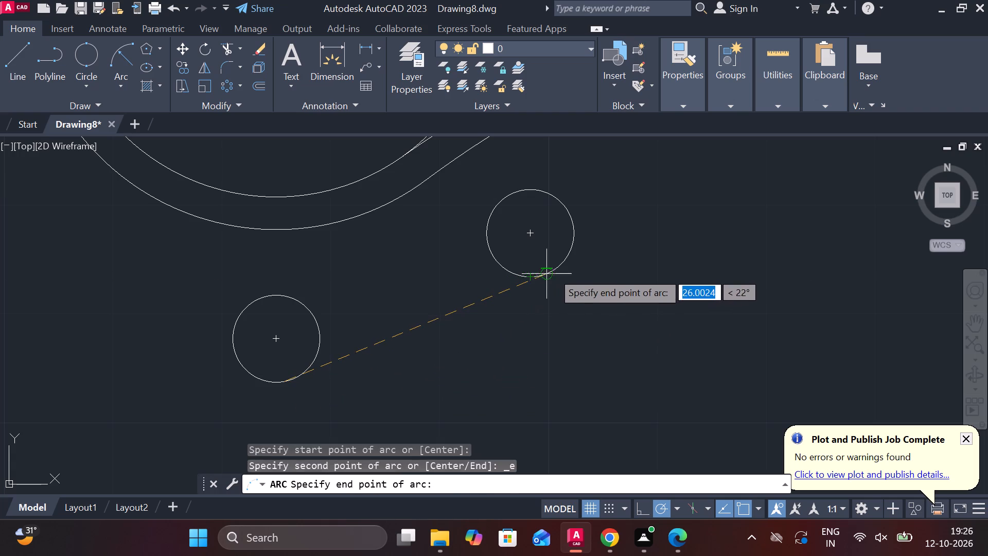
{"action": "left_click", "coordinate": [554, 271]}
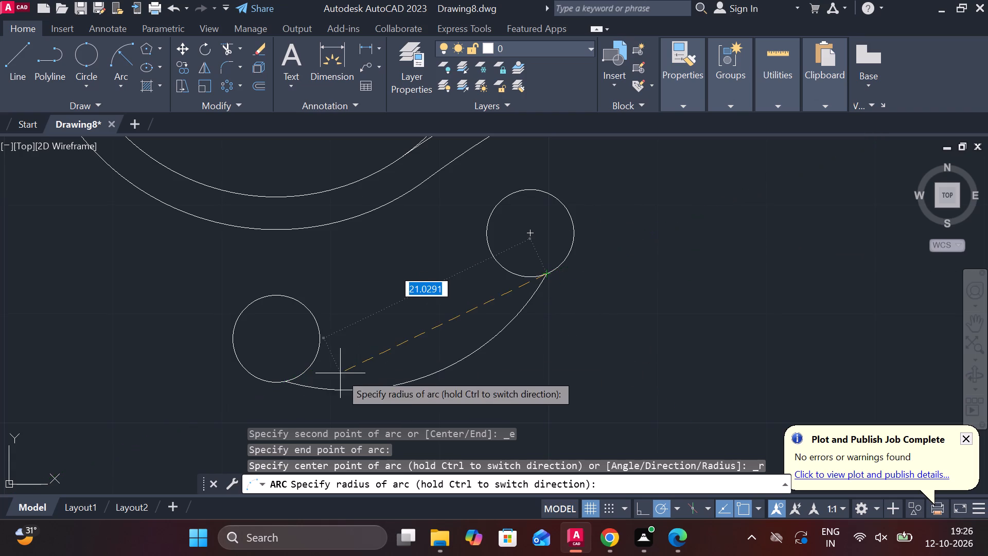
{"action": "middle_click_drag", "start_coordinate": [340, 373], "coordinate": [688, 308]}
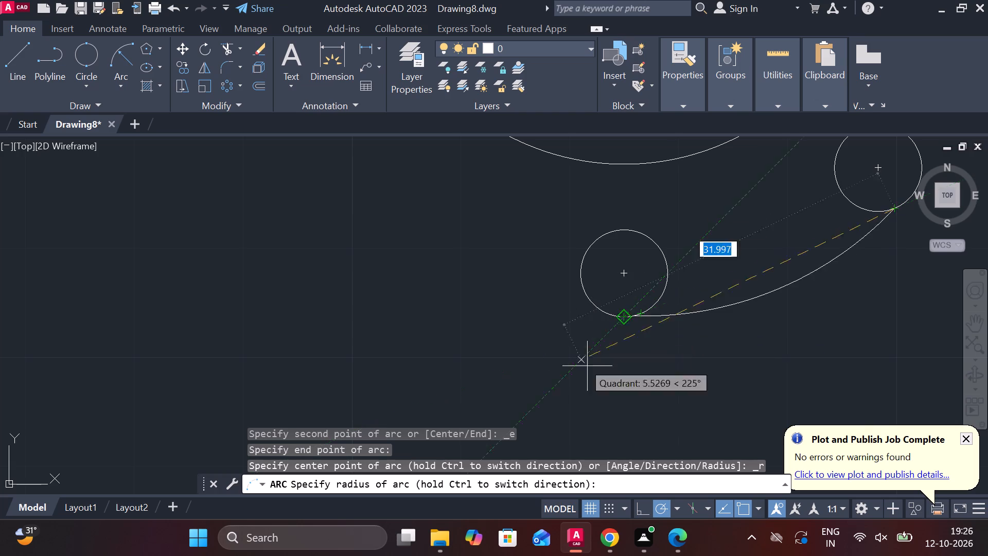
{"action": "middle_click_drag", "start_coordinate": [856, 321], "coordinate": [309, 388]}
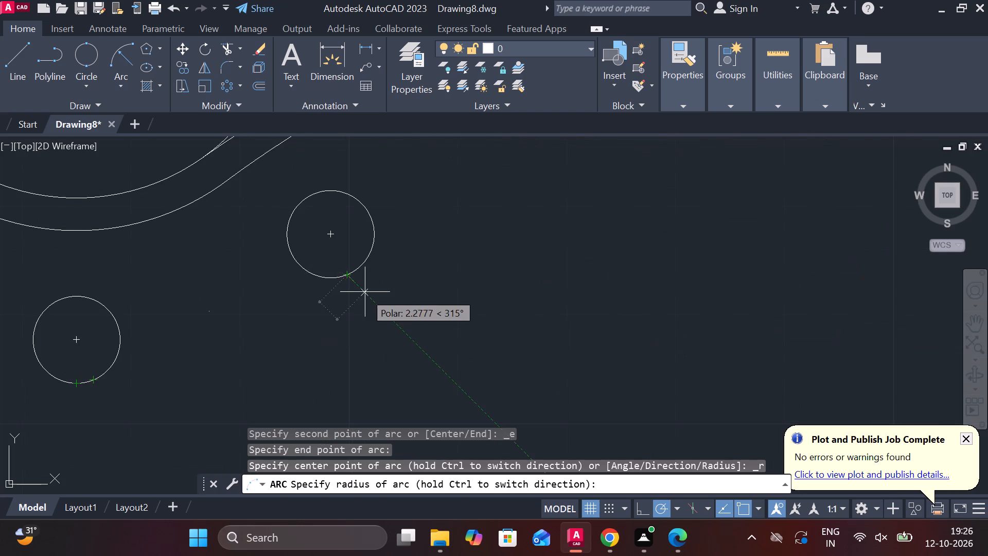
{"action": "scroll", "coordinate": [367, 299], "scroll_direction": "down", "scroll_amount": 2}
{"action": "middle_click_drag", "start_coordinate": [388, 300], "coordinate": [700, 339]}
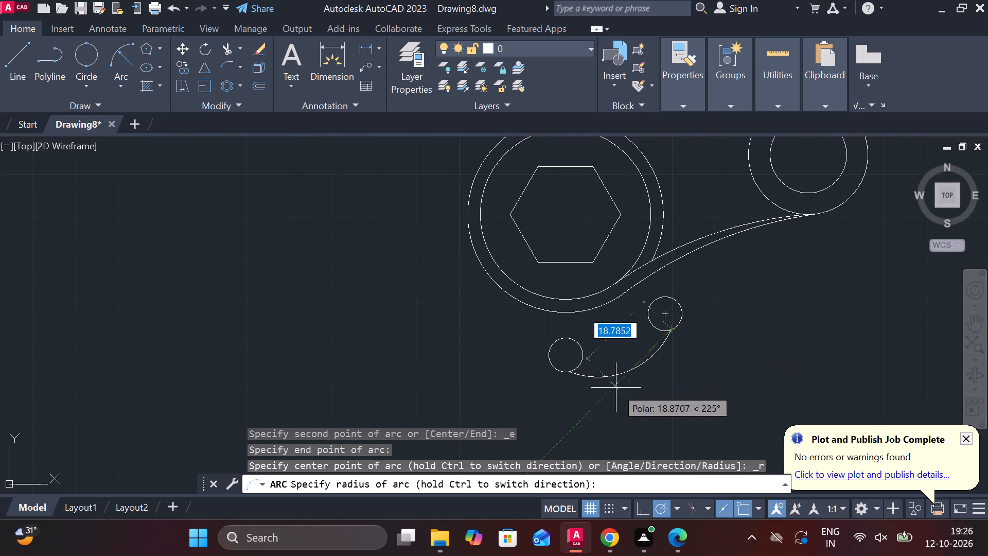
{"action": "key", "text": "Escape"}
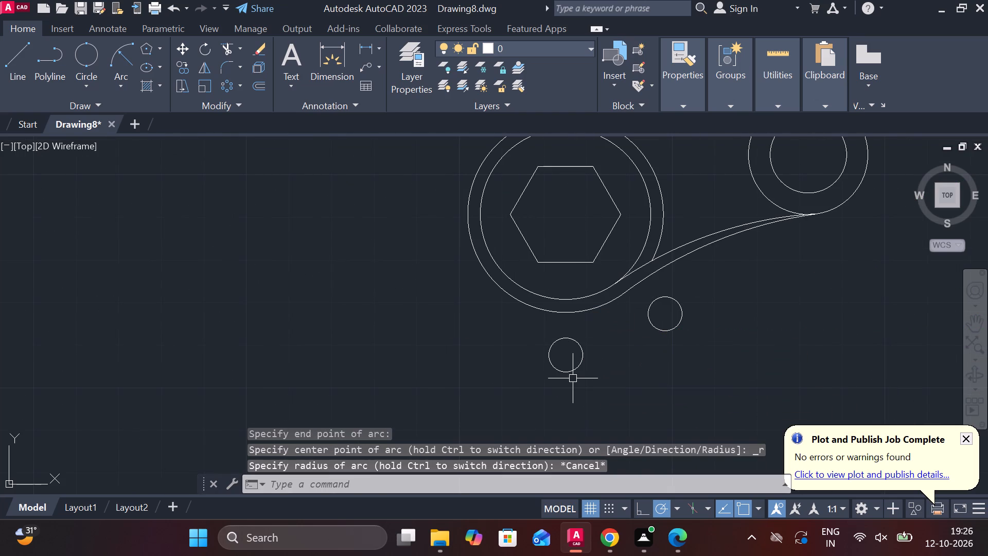
Draw a radius 33 circle centred on the hexagon, passing through the centre of the small circle directly below it.
{"action": "left_click", "coordinate": [84, 85]}
{"action": "key", "text": "Escape"}
{"action": "key", "text": "c"}
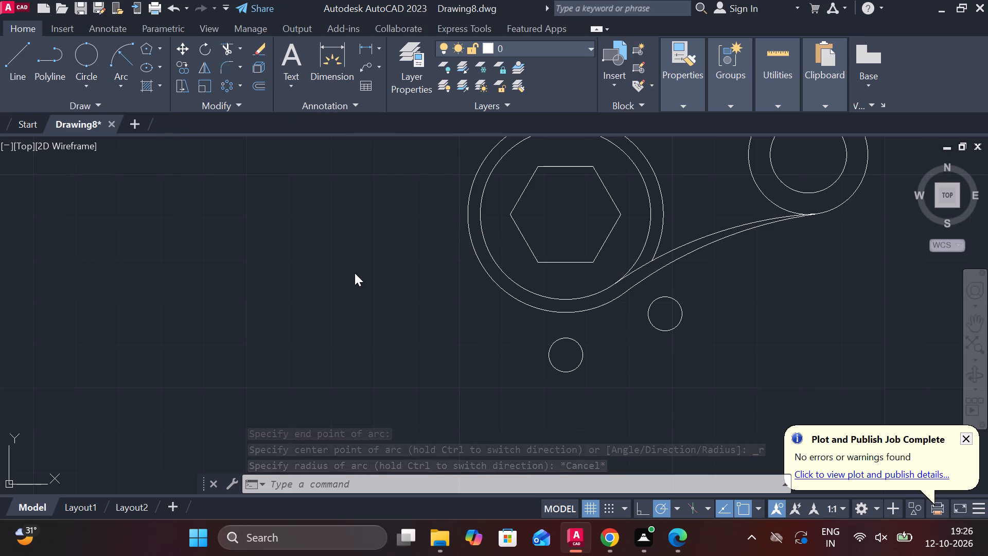
{"action": "key", "text": "Return"}
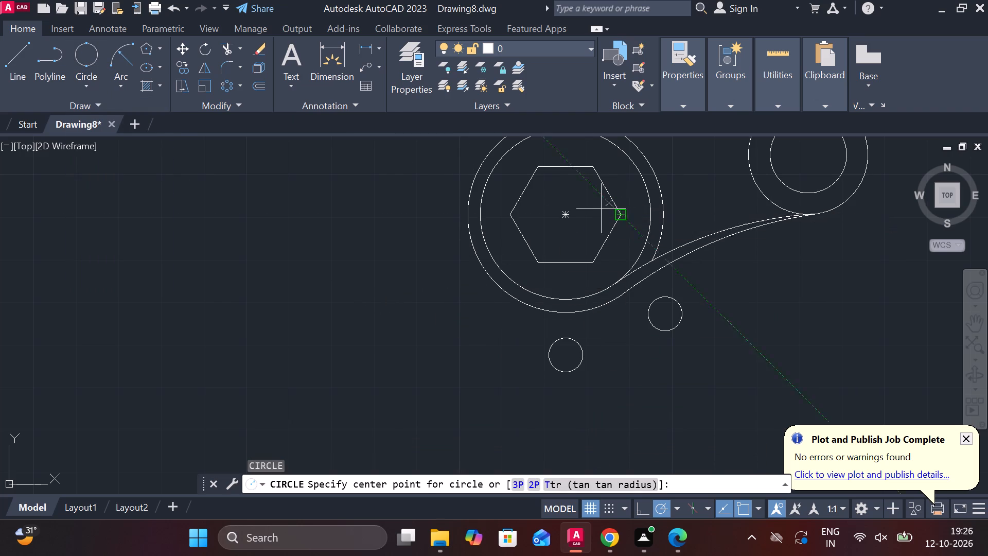
{"action": "left_click", "coordinate": [567, 211]}
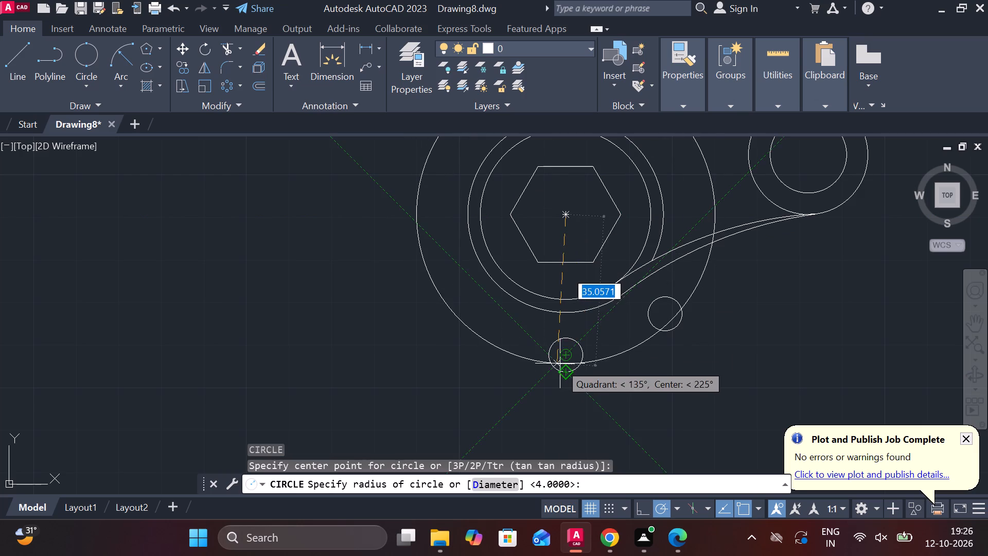
{"action": "scroll", "coordinate": [566, 358], "scroll_direction": "up", "scroll_amount": 3}
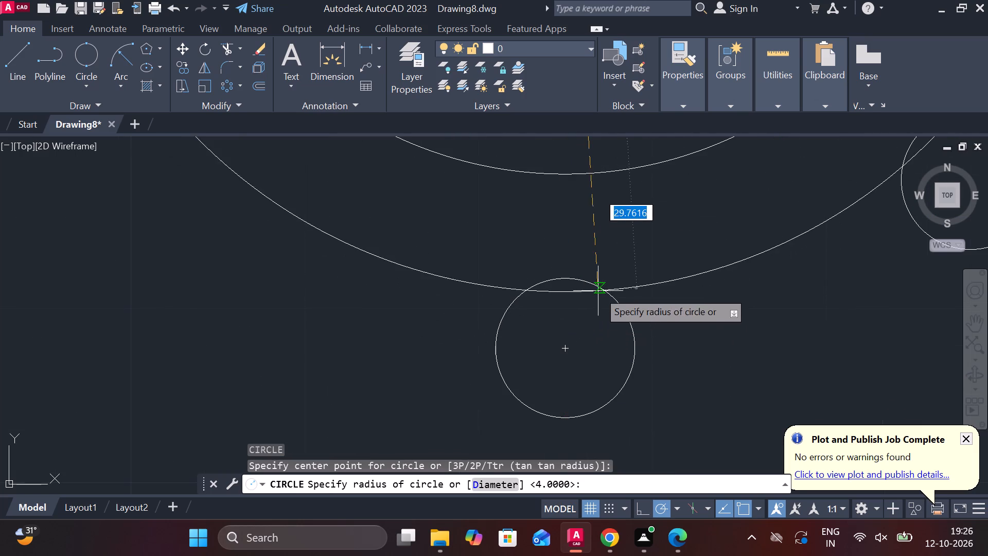
{"action": "left_click", "coordinate": [568, 349]}
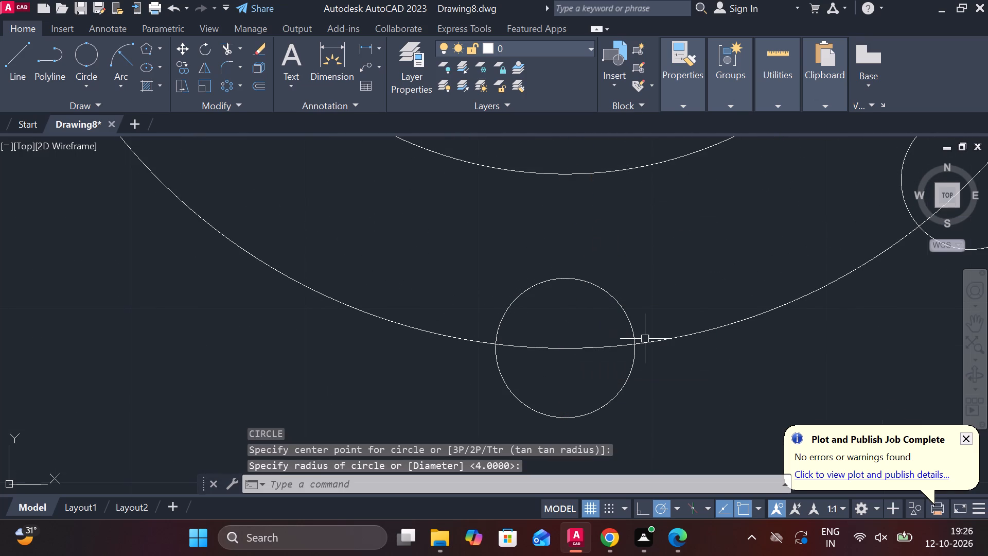
{"action": "scroll", "coordinate": [648, 349], "scroll_direction": "down", "scroll_amount": 3}
{"action": "middle_click_drag", "start_coordinate": [694, 359], "coordinate": [636, 361]}
{"action": "key", "text": "Escape"}
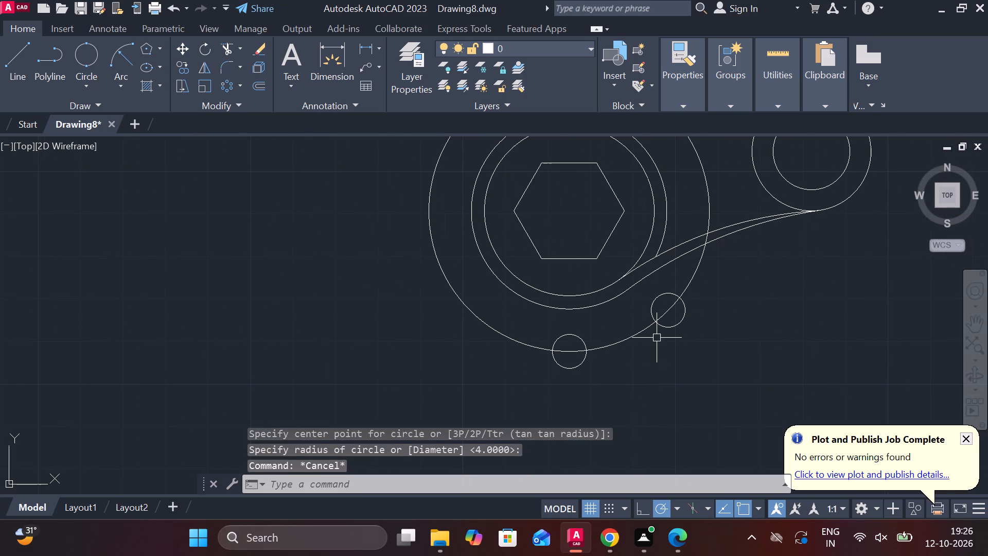
Trim the radius 33 circle to leave the arc connecting the two small circles below the hexagon.
{"action": "key", "text": "t"}
{"action": "type", "text": "R"}
{"action": "key", "text": "space"}
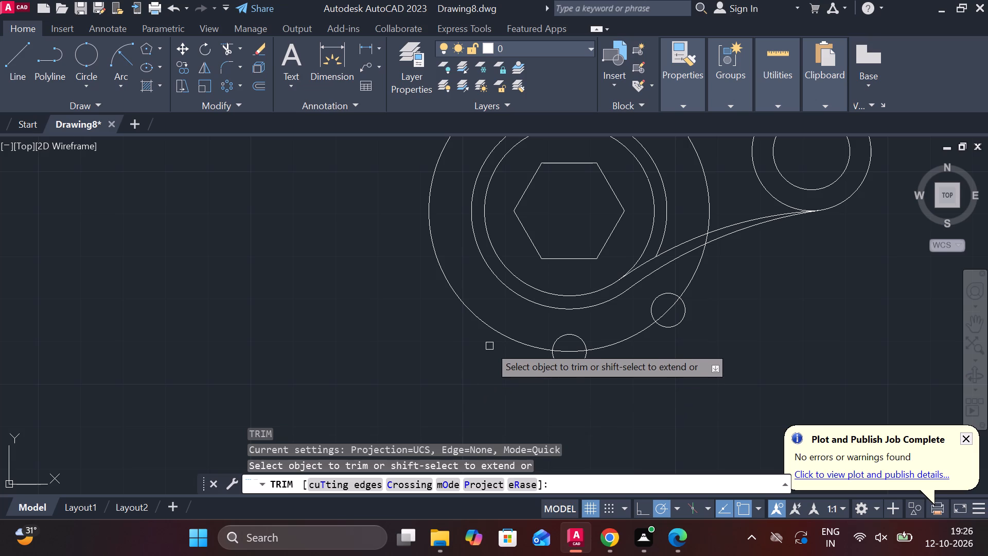
{"action": "left_click", "coordinate": [512, 340]}
{"action": "left_click", "coordinate": [695, 277]}
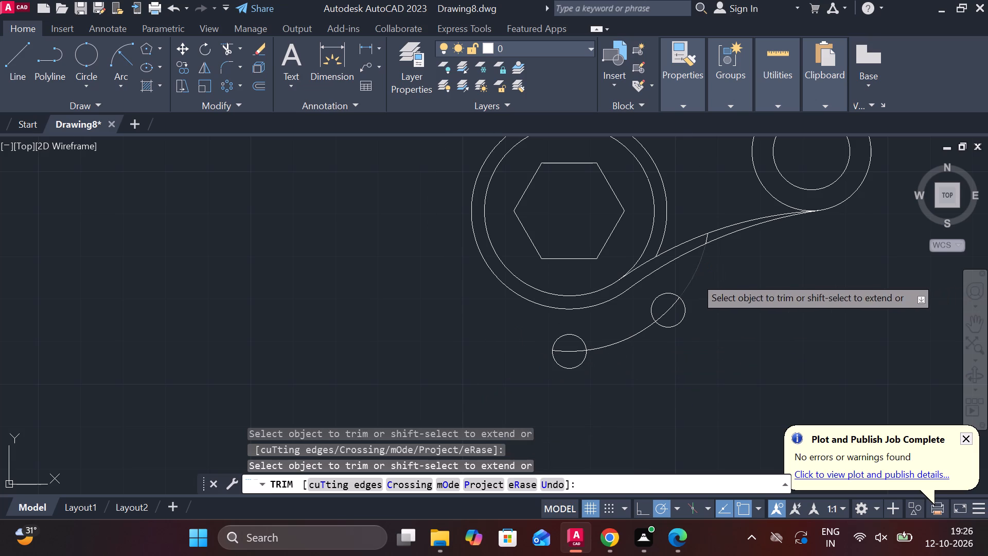
{"action": "key", "text": "Escape"}
Offset the lower connecting arc 4 units to both sides, through the top and bottom of the small circle directly below the hexagon.
{"action": "left_click", "coordinate": [614, 345]}
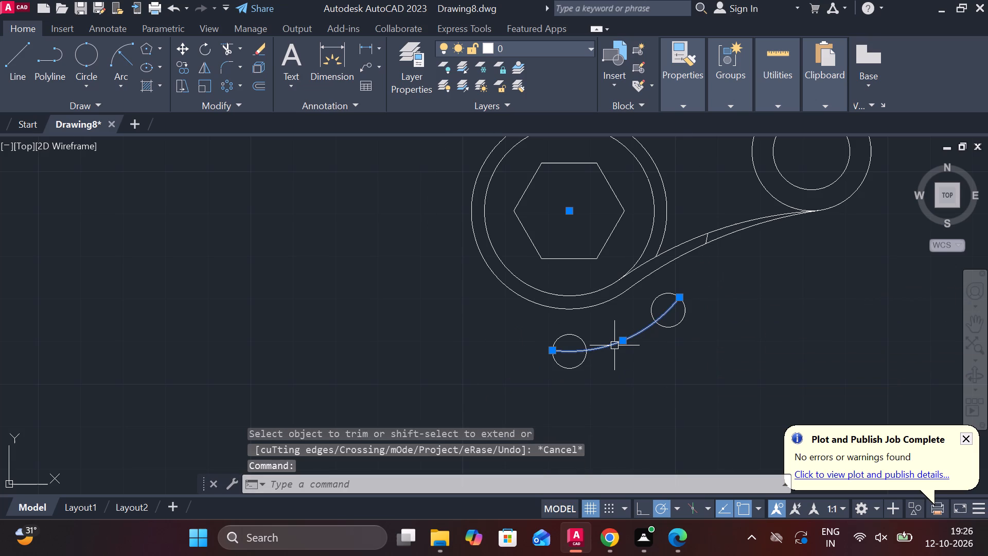
{"action": "key", "text": "o"}
{"action": "key", "text": "Return"}
{"action": "key", "text": "Return"}
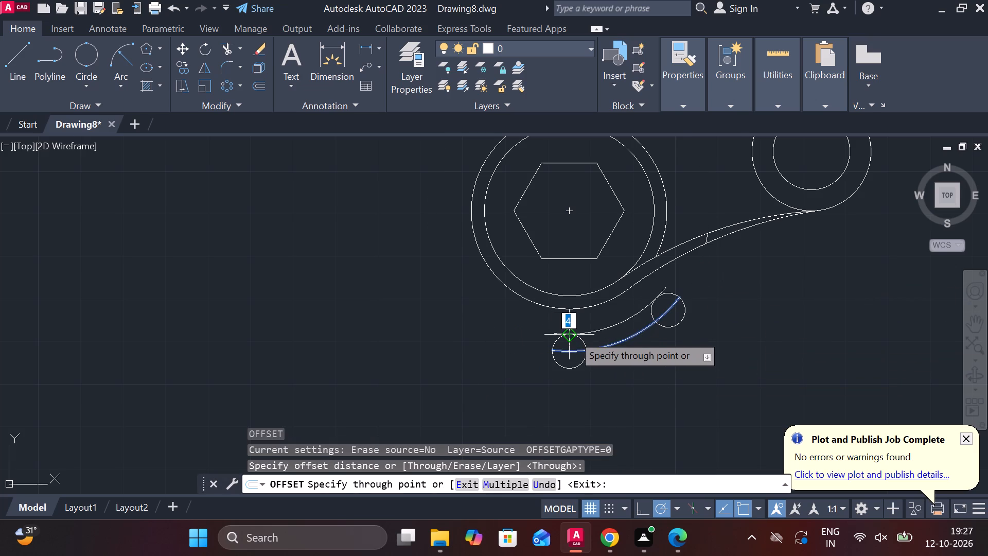
{"action": "scroll", "coordinate": [569, 335], "scroll_direction": "up", "scroll_amount": 3}
{"action": "left_click", "coordinate": [573, 340]}
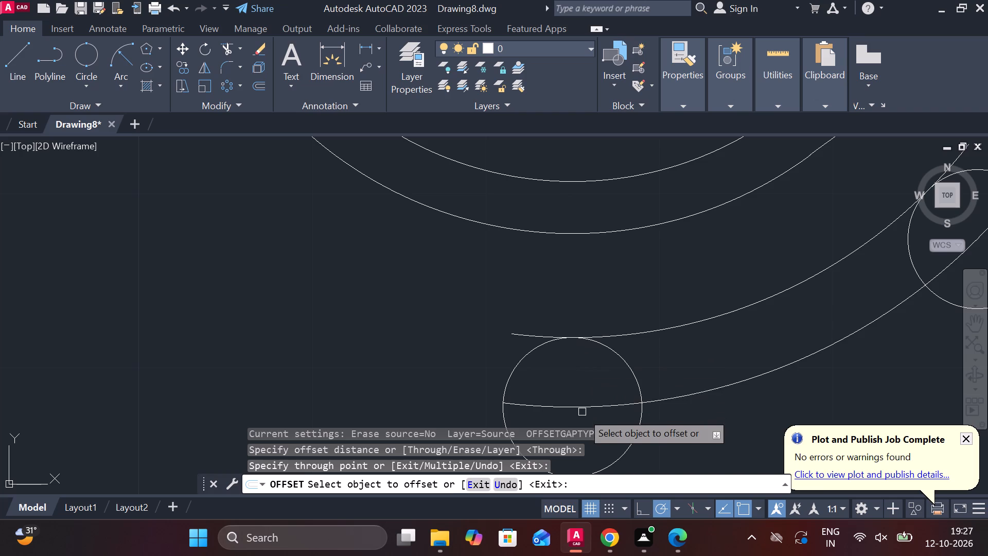
{"action": "left_click", "coordinate": [586, 406]}
{"action": "scroll", "coordinate": [589, 417], "scroll_direction": "down", "scroll_amount": 1}
{"action": "middle_click_drag", "start_coordinate": [589, 418], "coordinate": [584, 405]}
{"action": "scroll", "coordinate": [588, 430], "scroll_direction": "up", "scroll_amount": 2}
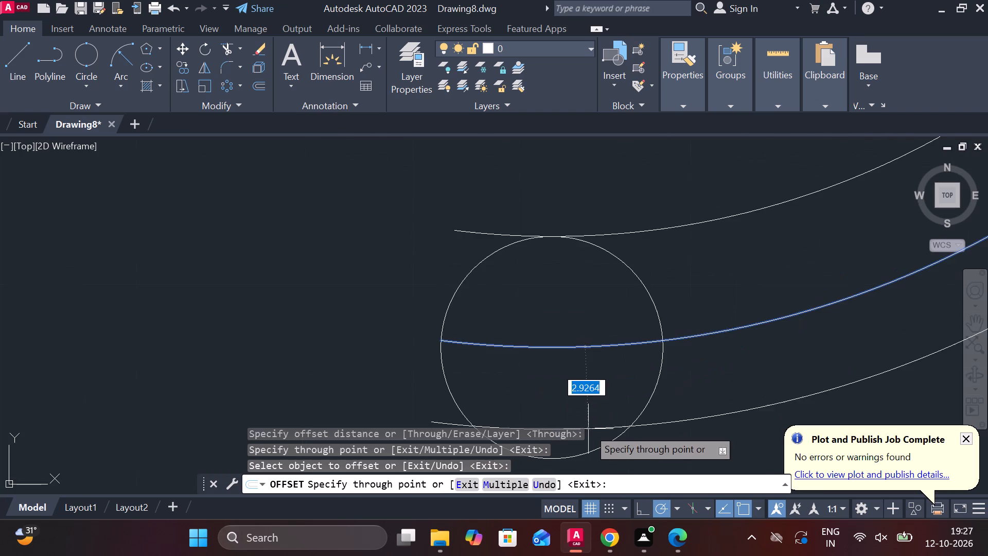
{"action": "middle_click_drag", "start_coordinate": [587, 426], "coordinate": [578, 326]}
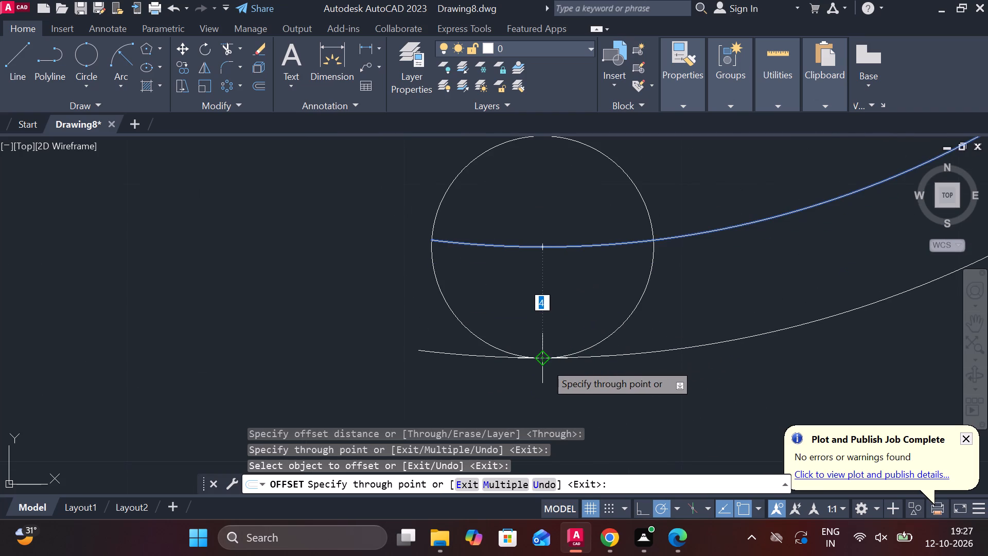
{"action": "left_click", "coordinate": [545, 363]}
{"action": "key", "text": "Escape"}
Trim the lower-left small circle's inner half, the arc overhangs beyond it and the middle arc to form the slot's rounded left end.
{"action": "type", "text": "TR"}
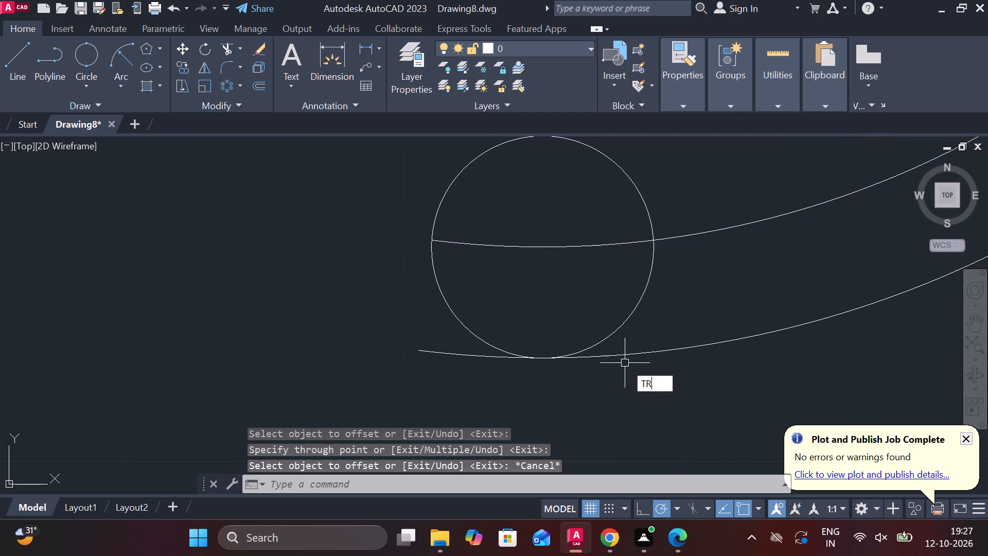
{"action": "key", "text": "space"}
{"action": "left_click", "coordinate": [479, 356]}
{"action": "left_click_drag", "start_coordinate": [697, 265], "coordinate": [664, 264]}
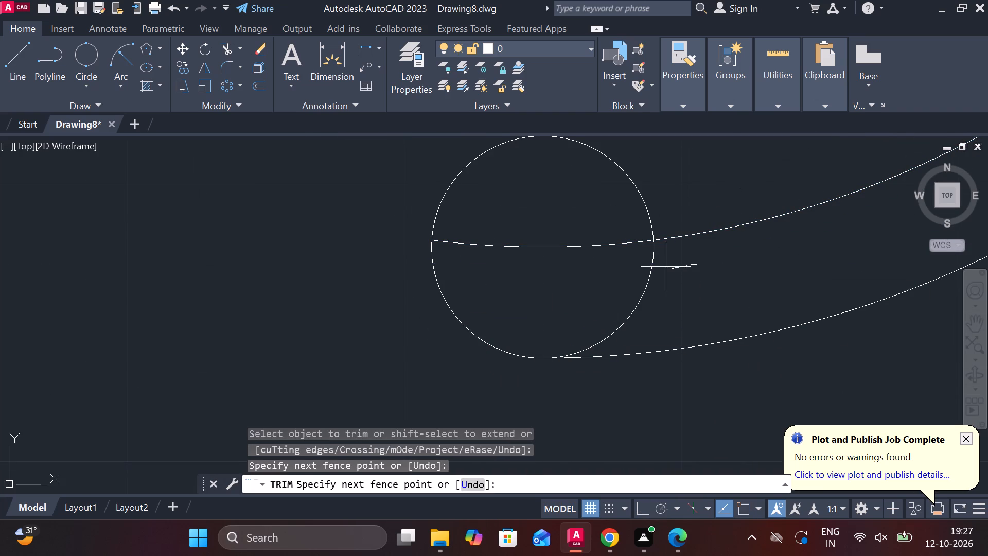
{"action": "left_click_drag", "start_coordinate": [664, 264], "coordinate": [597, 211]}
{"action": "left_click", "coordinate": [639, 195]}
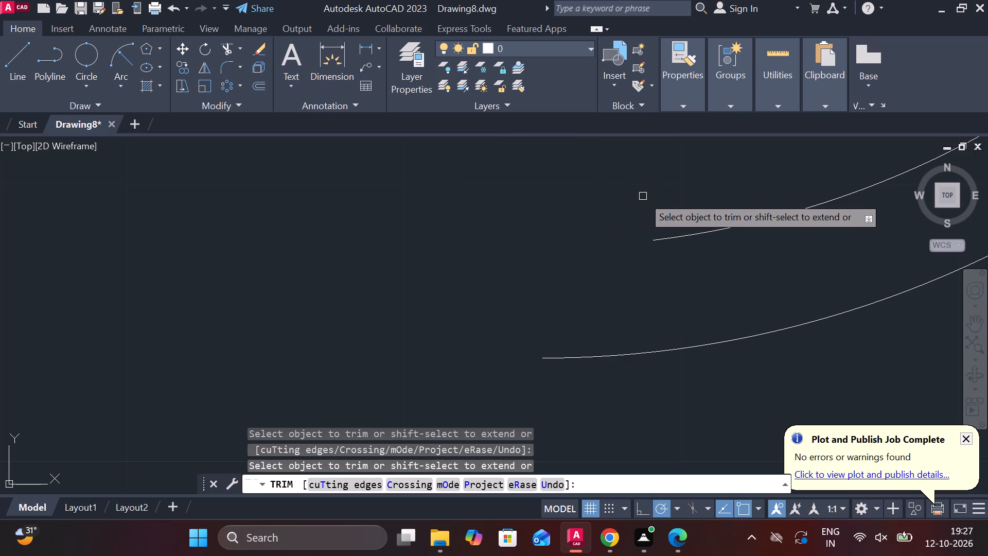
{"action": "key", "text": "ctrl+z"}
{"action": "middle_click_drag", "start_coordinate": [641, 198], "coordinate": [609, 304]}
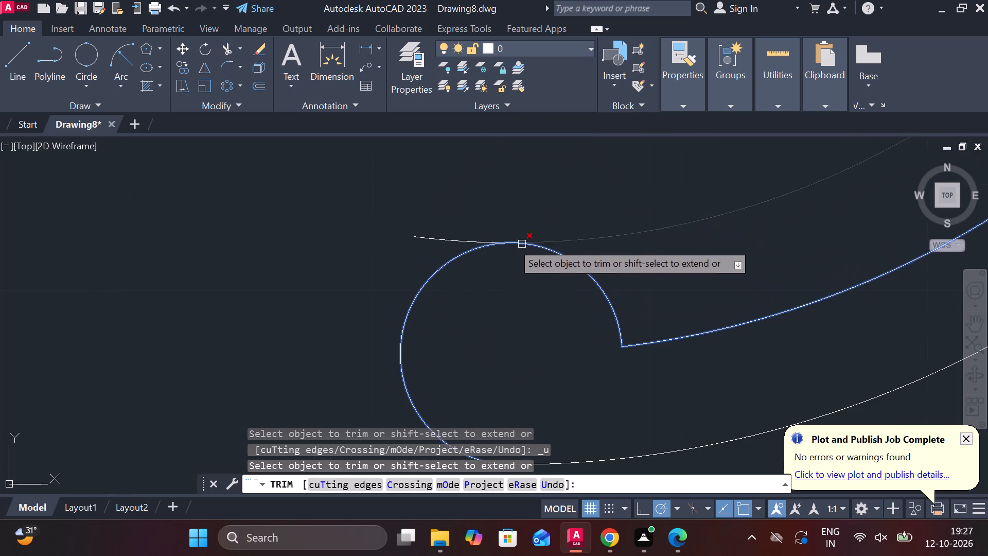
{"action": "left_click", "coordinate": [473, 239]}
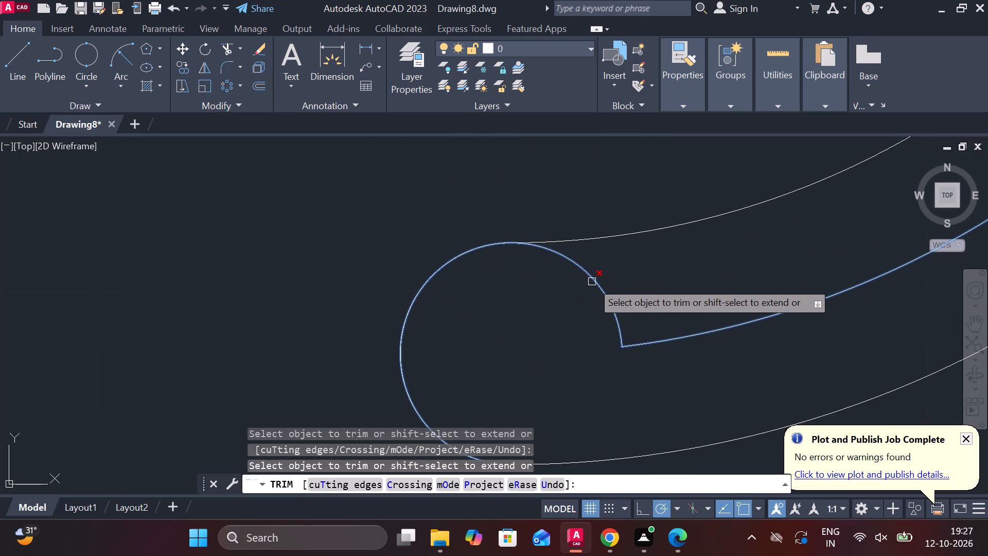
{"action": "left_click", "coordinate": [592, 282]}
{"action": "left_click", "coordinate": [661, 334]}
{"action": "left_click", "coordinate": [693, 351]}
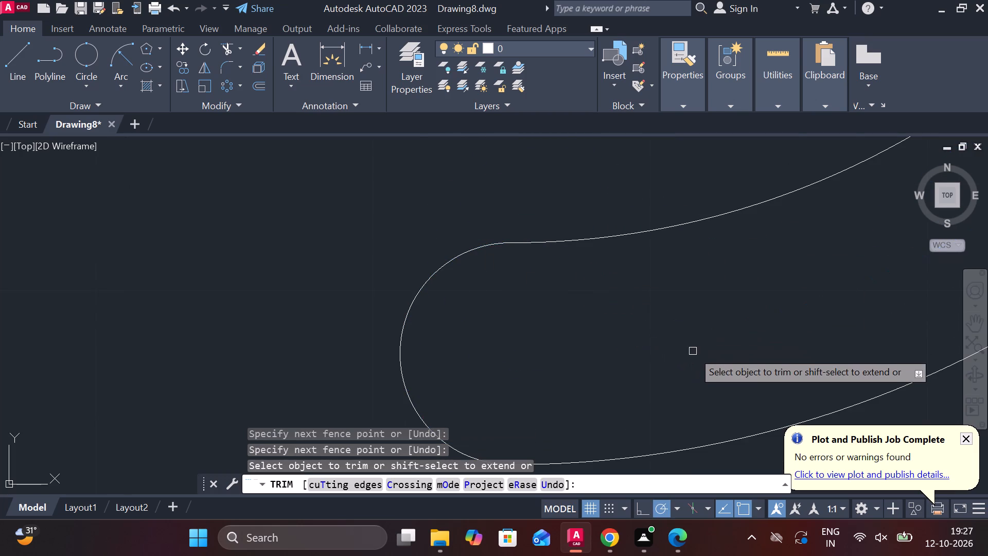
Trim the other small circle's inner half and both arc overhangs to close the right end of the lower curved slot.
{"action": "scroll", "coordinate": [693, 351], "scroll_direction": "down", "scroll_amount": 2}
{"action": "middle_click_drag", "start_coordinate": [697, 341], "coordinate": [477, 393]}
{"action": "left_click_drag", "start_coordinate": [631, 302], "coordinate": [597, 344]}
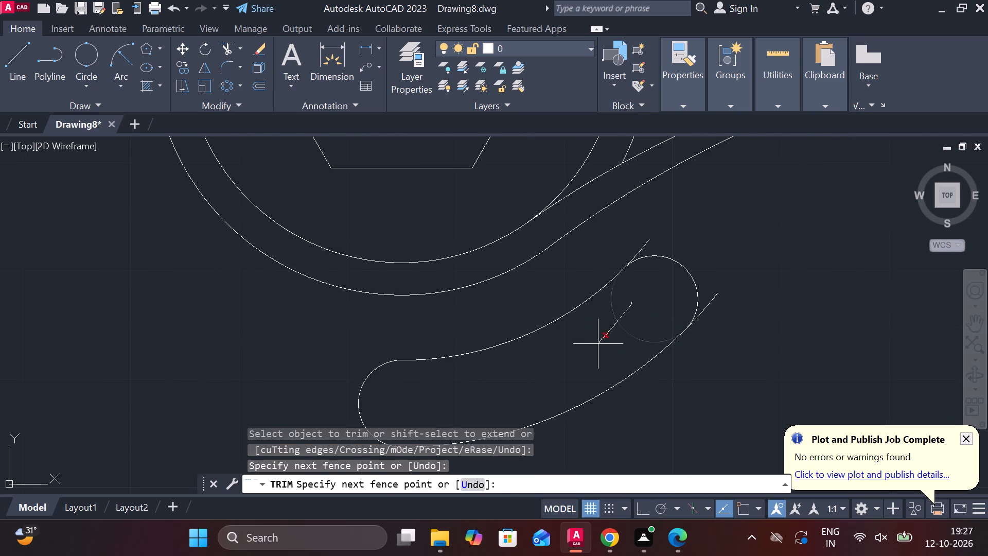
{"action": "left_click_drag", "start_coordinate": [597, 344], "coordinate": [597, 345]}
{"action": "left_click", "coordinate": [648, 244]}
{"action": "left_click", "coordinate": [714, 298]}
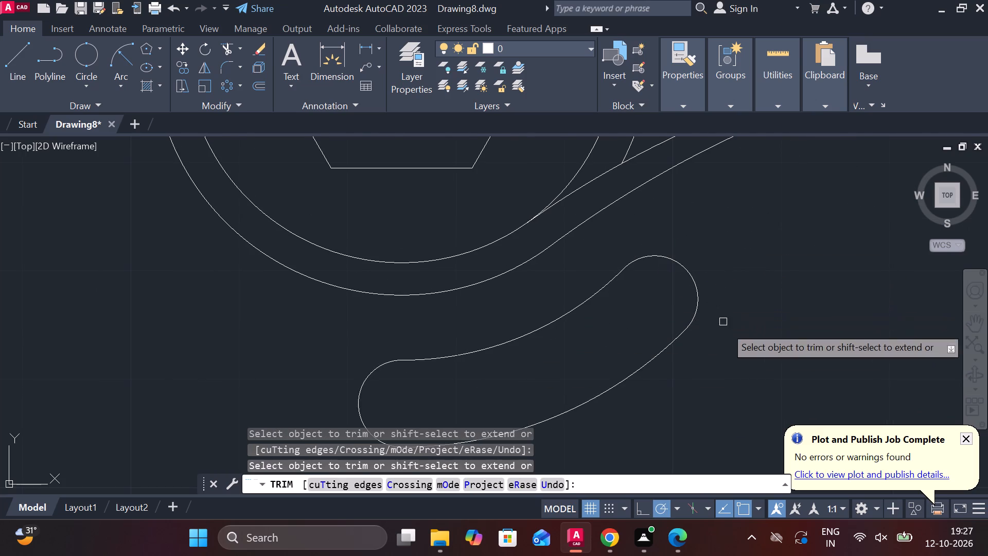
{"action": "scroll", "coordinate": [742, 338], "scroll_direction": "down", "scroll_amount": 2}
{"action": "middle_click_drag", "start_coordinate": [452, 238], "coordinate": [445, 350]}
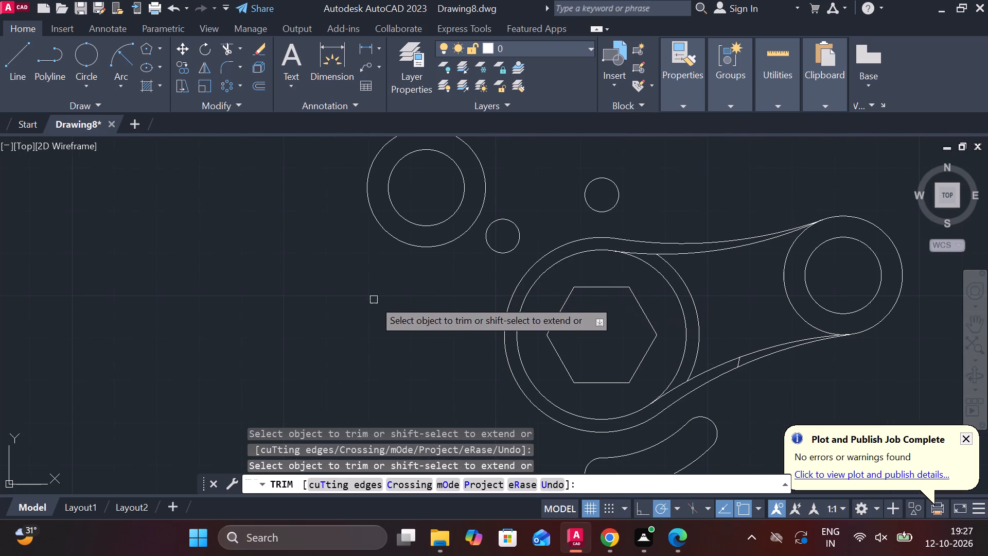
{"action": "middle_click_drag", "start_coordinate": [370, 322], "coordinate": [365, 339]}
{"action": "key", "text": "grave"}
{"action": "key", "text": "Escape"}
{"action": "key", "text": "Escape"}
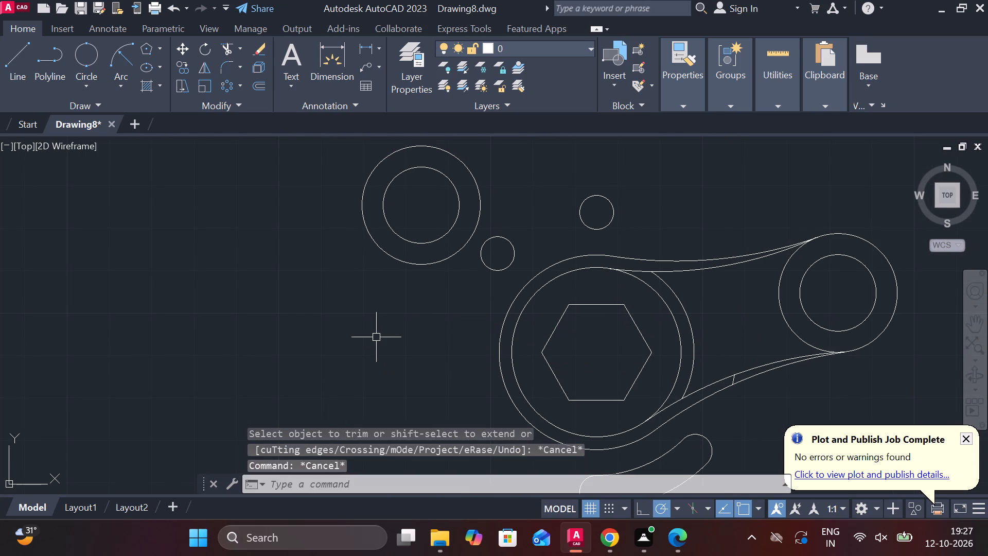
Draw a radius 33 circle centred on the hexagon, passing through the centre of the small circle directly above it.
{"action": "type", "text": "C"}
{"action": "key", "text": "space"}
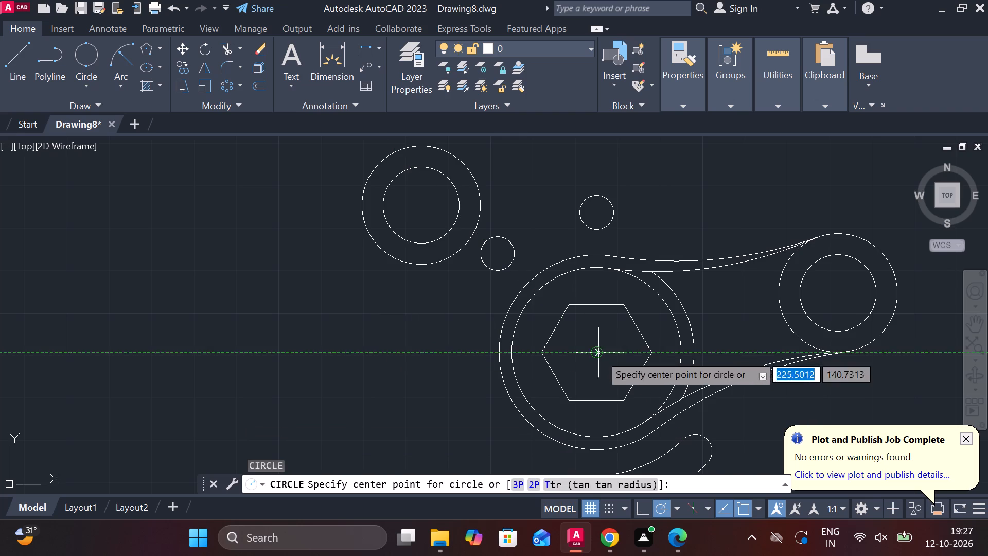
{"action": "left_click", "coordinate": [600, 354]}
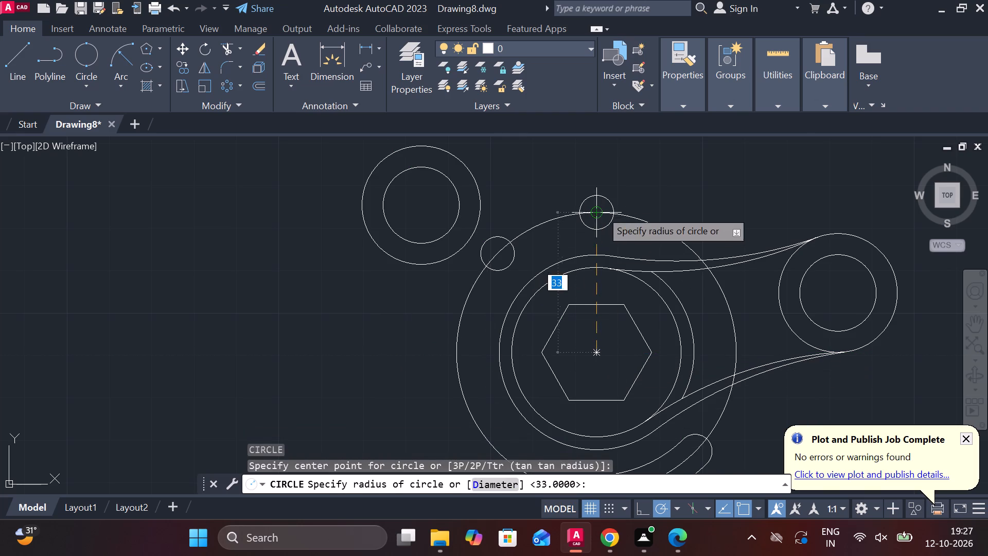
{"action": "left_click", "coordinate": [597, 211]}
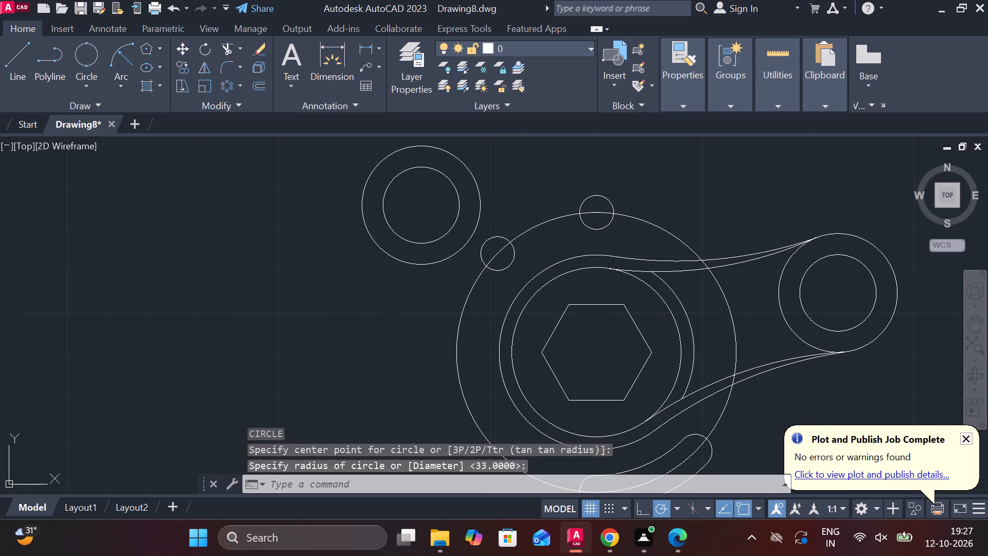
{"action": "key", "text": "Escape"}
Trim the new radius 33 circle beyond the two upper small circles, keeping the arc that connects them.
{"action": "type", "text": "TR"}
{"action": "key", "text": "space"}
{"action": "left_click_drag", "start_coordinate": [665, 221], "coordinate": [640, 245]}
{"action": "left_click", "coordinate": [465, 307]}
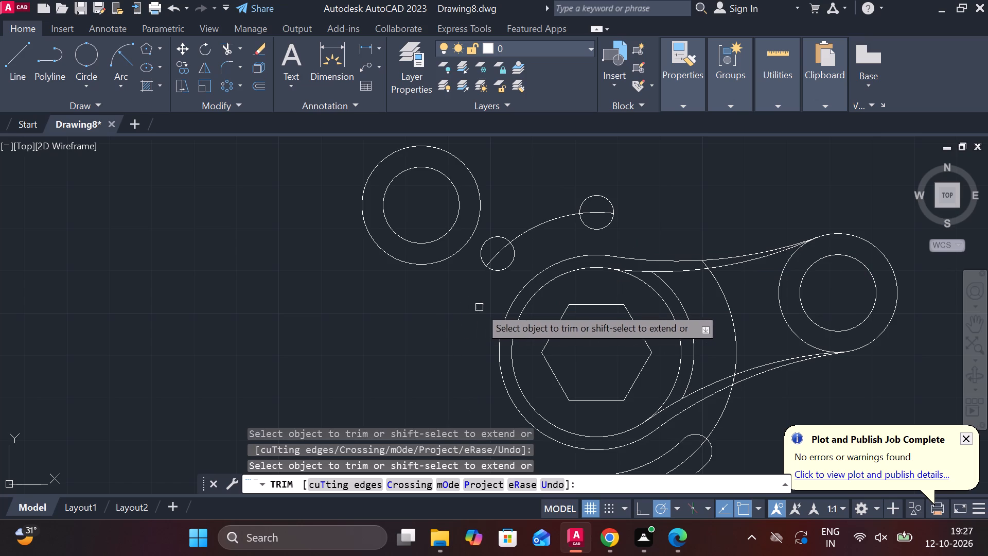
{"action": "key", "text": "Escape"}
Erase the leftover radius 33 arc crossing the right arm and the lower slot.
{"action": "left_click", "coordinate": [729, 313]}
{"action": "type", "text": "E"}
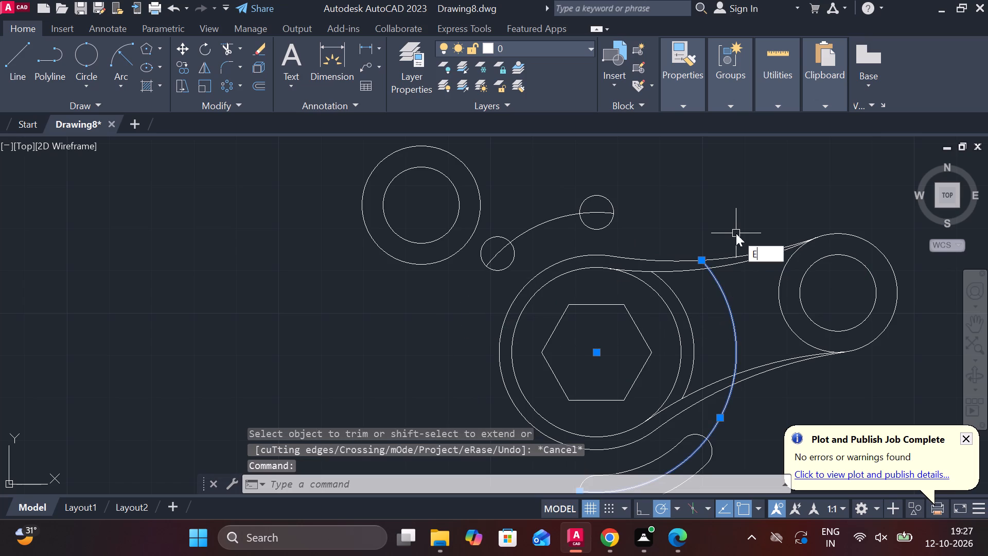
{"action": "key", "text": "space"}
Offset the upper connecting arc 4 units to both sides, through the top and bottom of the small circle directly above the hexagon.
{"action": "left_click", "coordinate": [556, 225]}
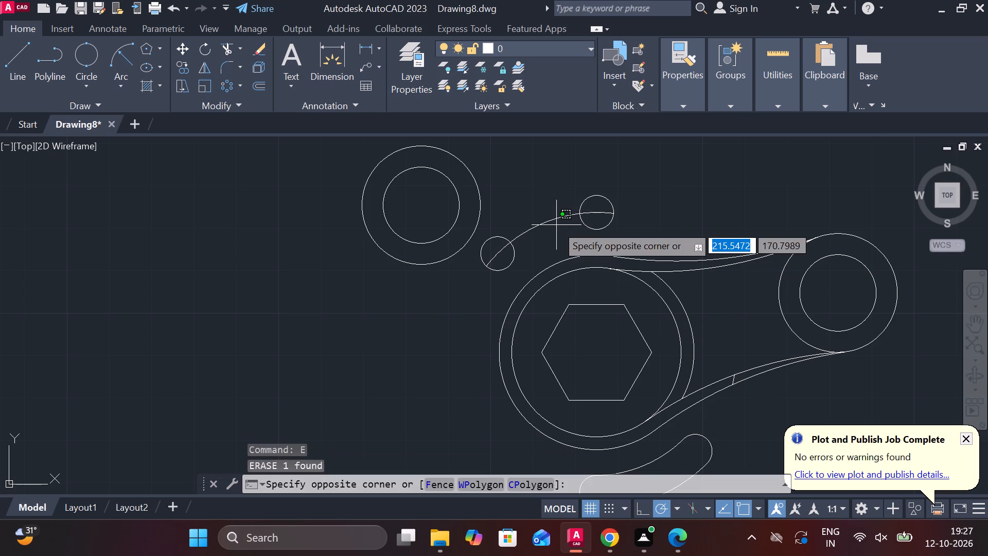
{"action": "left_click", "coordinate": [556, 225]}
{"action": "left_click", "coordinate": [549, 223]}
{"action": "left_click", "coordinate": [553, 220]}
{"action": "key", "text": "o"}
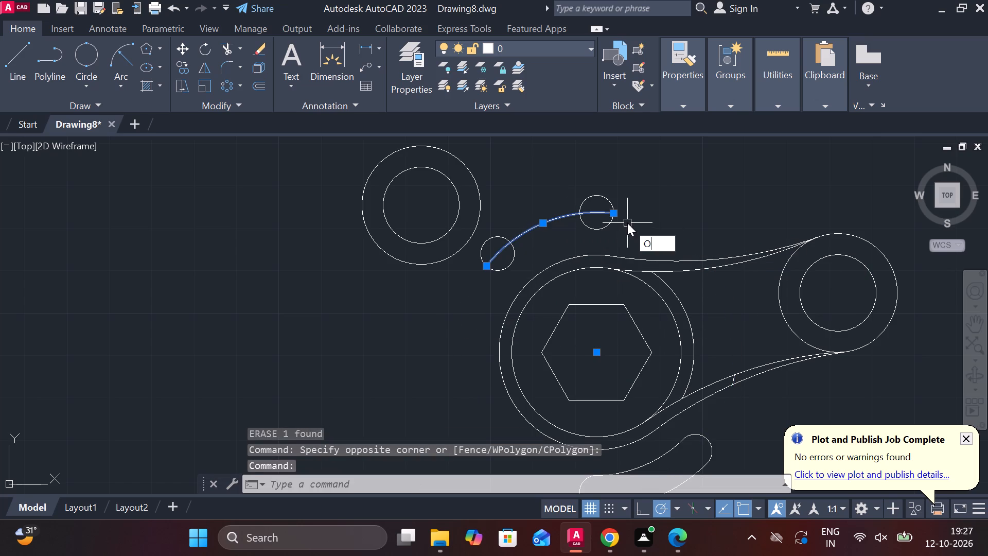
{"action": "key", "text": "Return"}
{"action": "key", "text": "Return"}
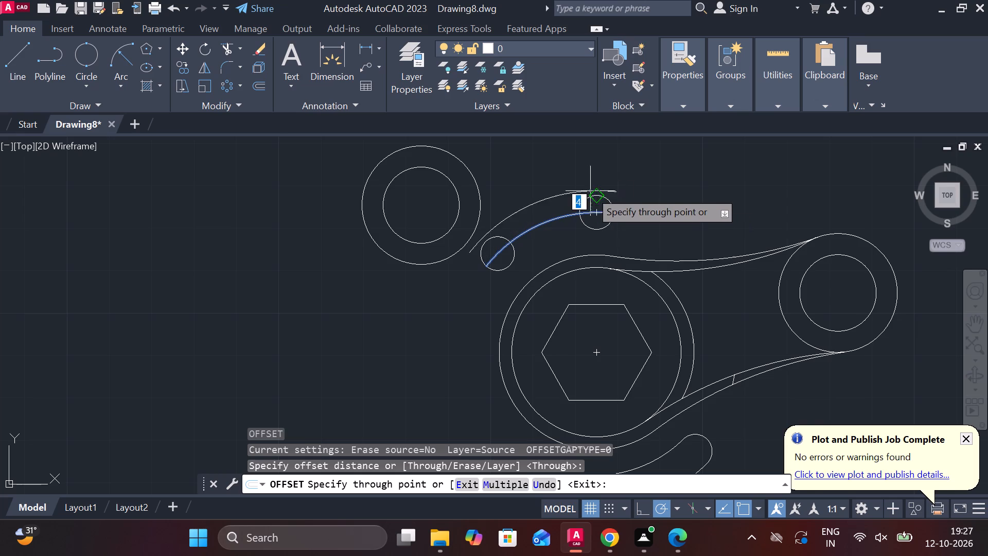
{"action": "scroll", "coordinate": [588, 185], "scroll_direction": "up", "scroll_amount": 2}
{"action": "left_click", "coordinate": [608, 211]}
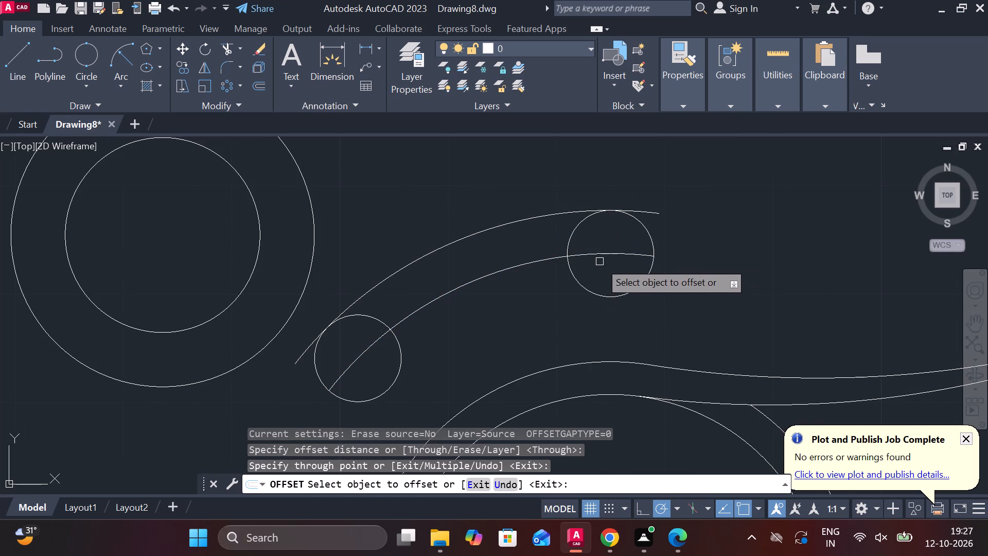
{"action": "left_click", "coordinate": [600, 257]}
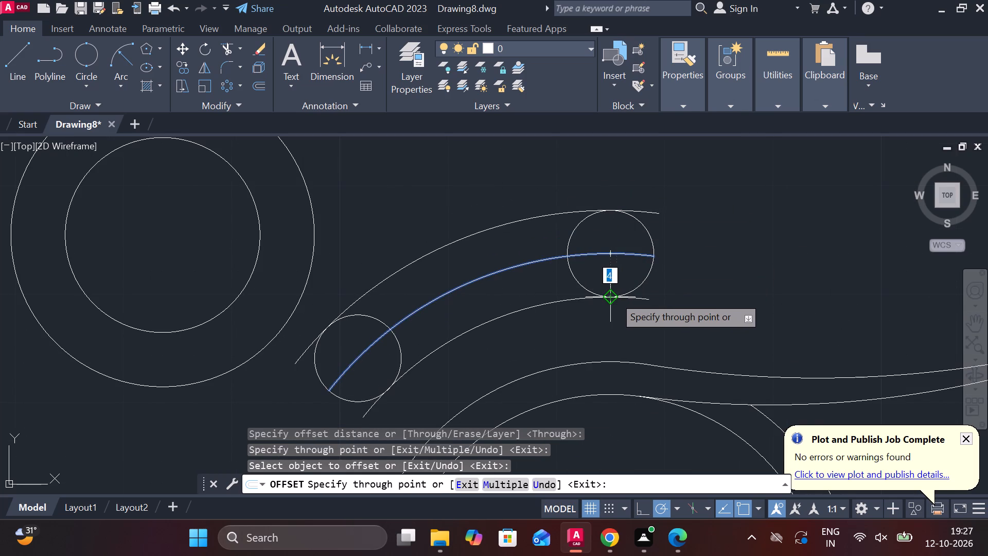
{"action": "left_click", "coordinate": [613, 296]}
{"action": "key", "text": "Escape"}
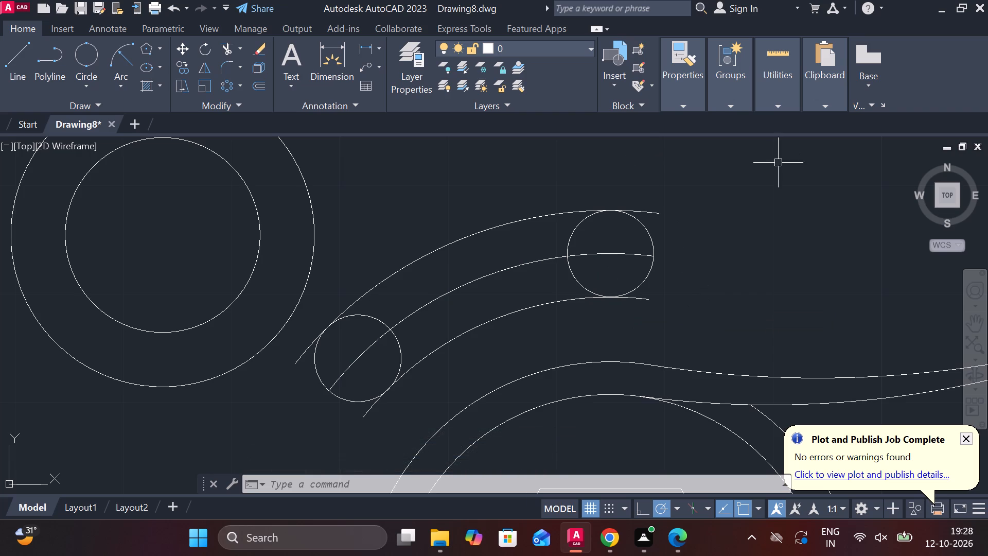
Trim the end circles, overhanging offset arcs and centre arc to leave the upper curved slot as a closed outline.
{"action": "type", "text": "TR"}
{"action": "key", "text": "space"}
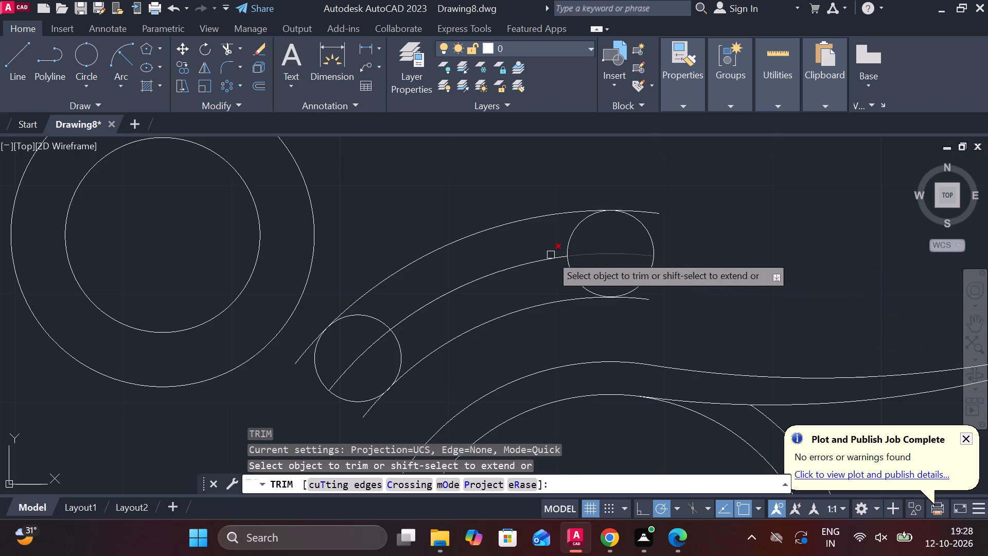
{"action": "left_click_drag", "start_coordinate": [606, 238], "coordinate": [601, 256]}
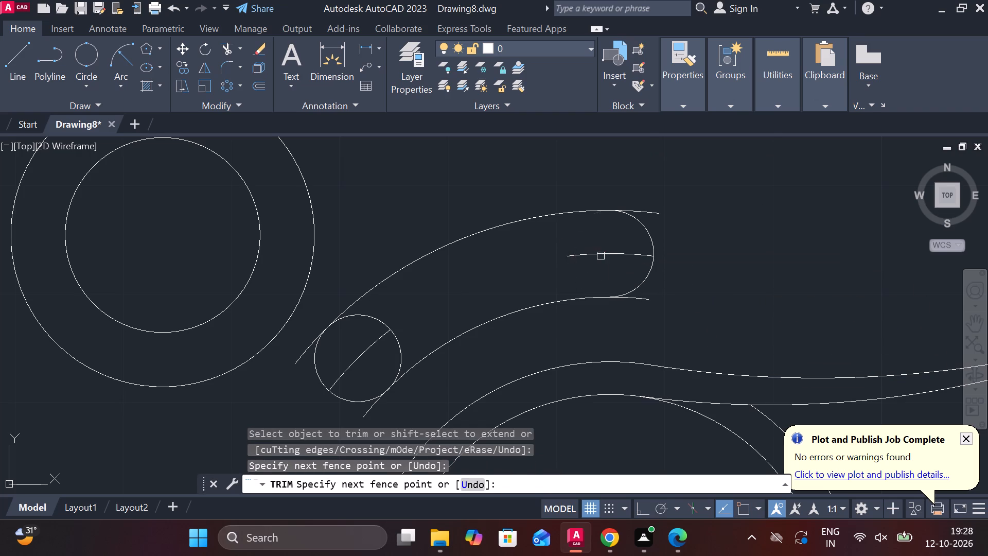
{"action": "left_click", "coordinate": [661, 211]}
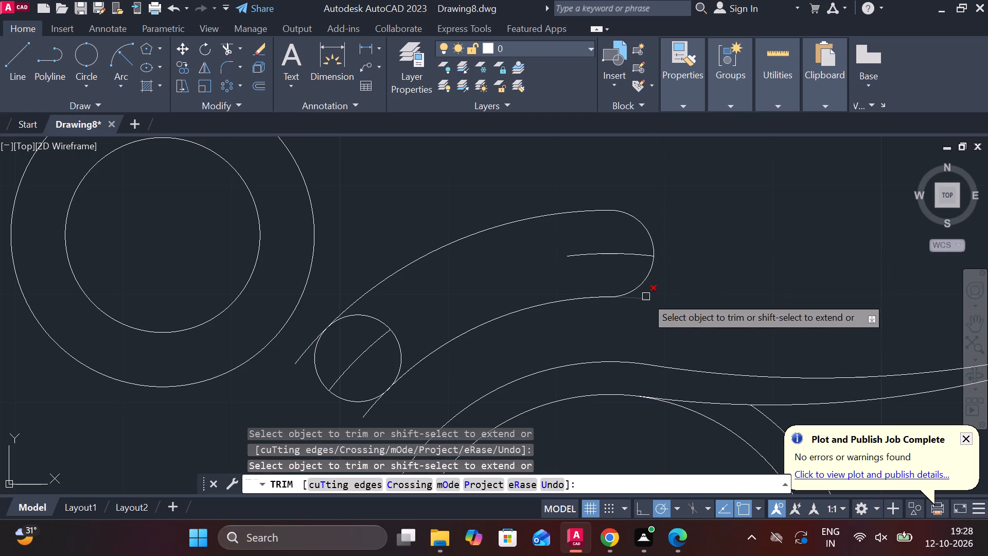
{"action": "left_click", "coordinate": [646, 297]}
{"action": "left_click", "coordinate": [292, 358]}
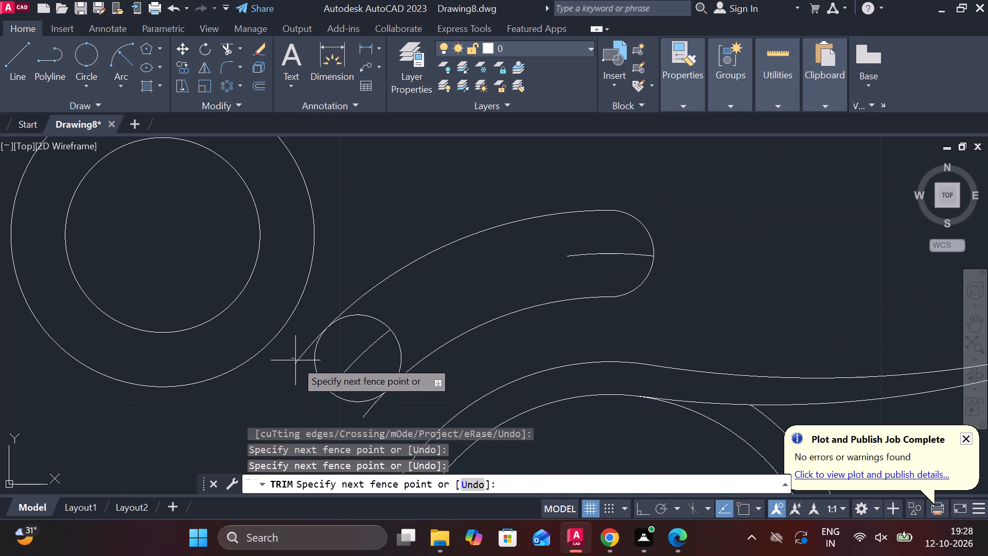
{"action": "left_click", "coordinate": [299, 368]}
{"action": "left_click", "coordinate": [380, 412]}
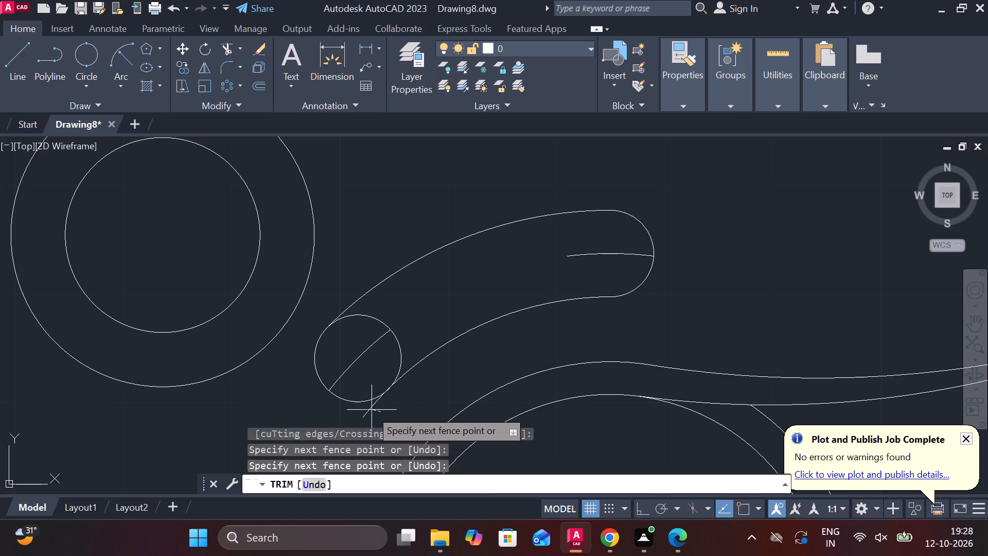
{"action": "left_click", "coordinate": [367, 410]}
{"action": "left_click_drag", "start_coordinate": [429, 318], "coordinate": [362, 347]}
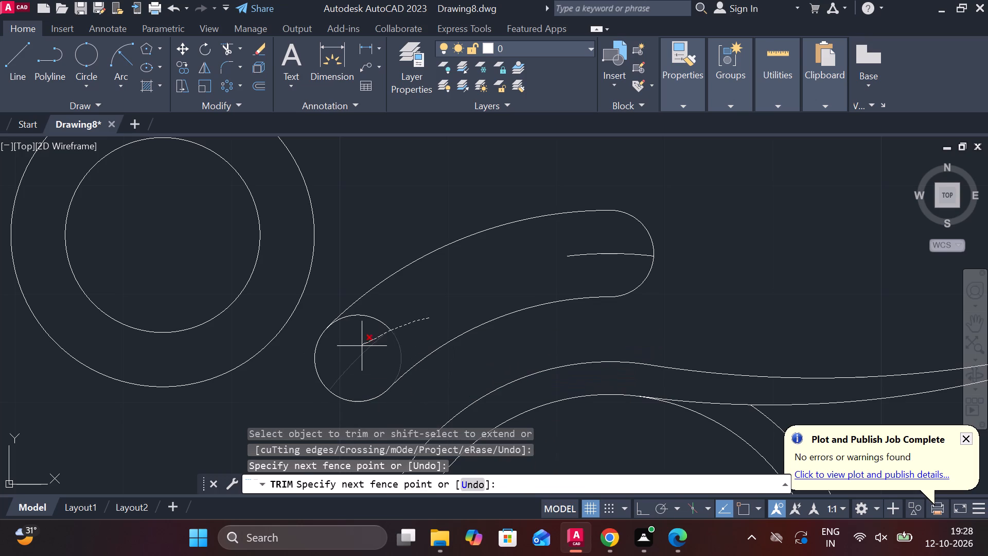
{"action": "left_click_drag", "start_coordinate": [362, 347], "coordinate": [384, 337]}
{"action": "left_click", "coordinate": [396, 315]}
{"action": "left_click", "coordinate": [356, 324]}
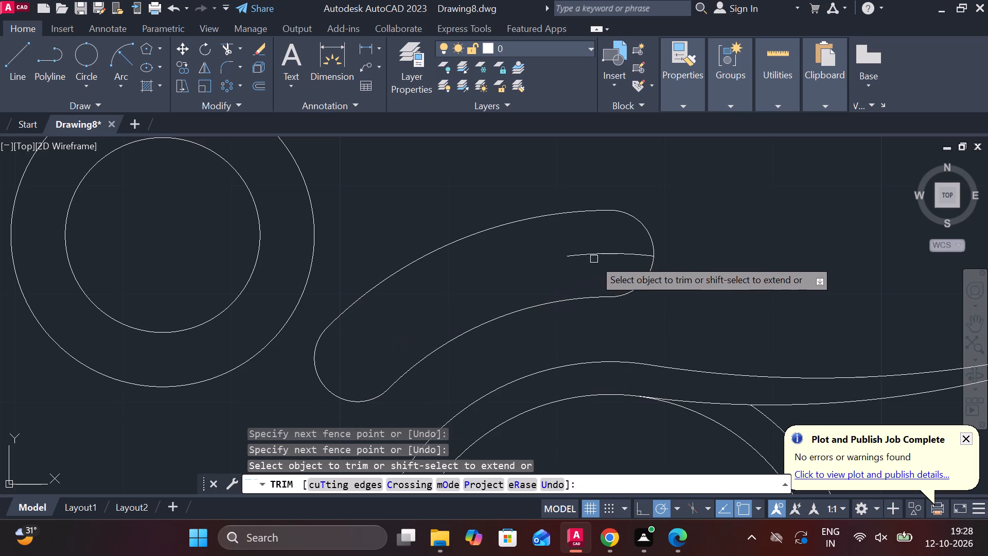
{"action": "left_click", "coordinate": [597, 253]}
{"action": "key", "text": "Escape"}
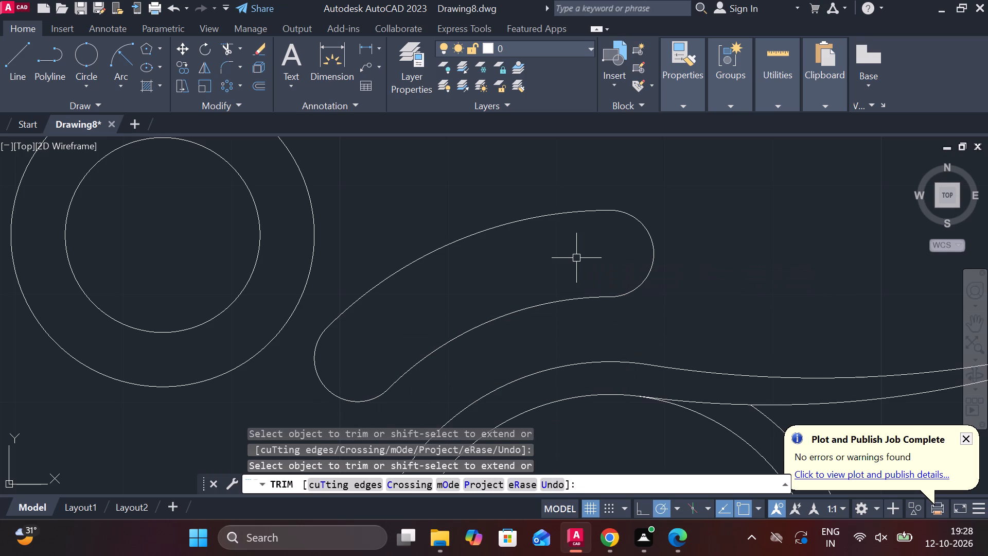
Erase the short leftover arc between the two lower tangent arcs of the right arm.
{"action": "scroll", "coordinate": [673, 281], "scroll_direction": "down", "scroll_amount": 1}
{"action": "scroll", "coordinate": [712, 325], "scroll_direction": "down", "scroll_amount": 1}
{"action": "middle_click_drag", "start_coordinate": [704, 322], "coordinate": [682, 296]}
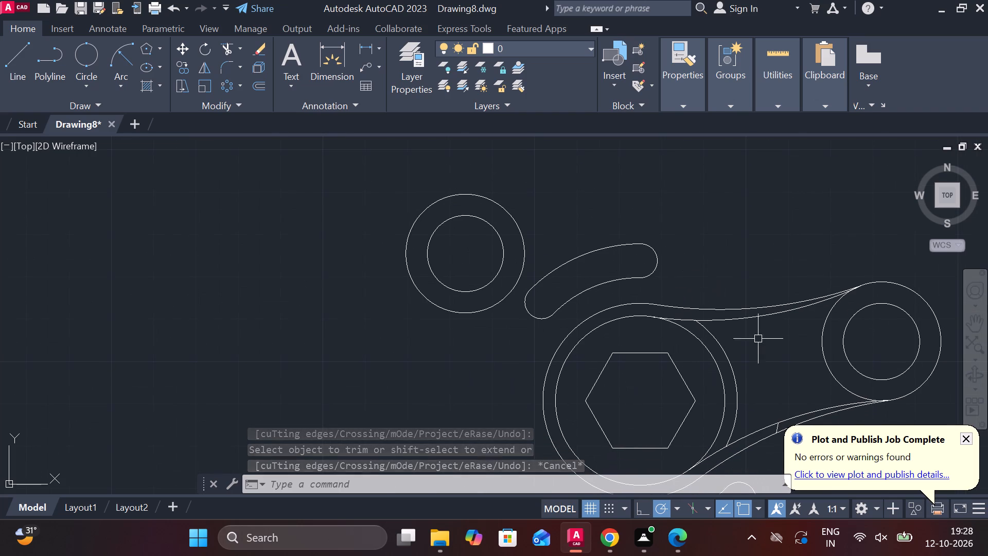
{"action": "middle_click_drag", "start_coordinate": [714, 245], "coordinate": [681, 244]}
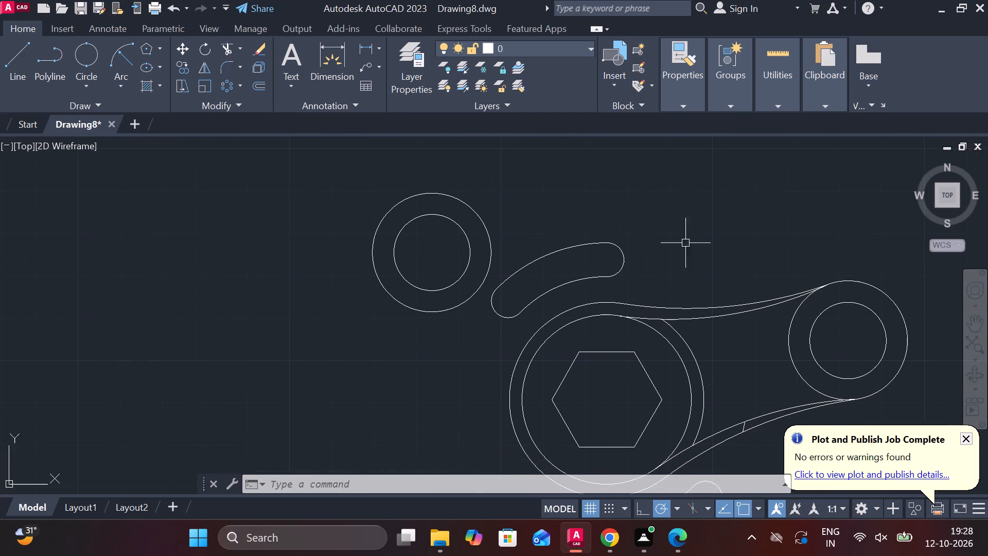
{"action": "middle_click_drag", "start_coordinate": [700, 225], "coordinate": [668, 224]}
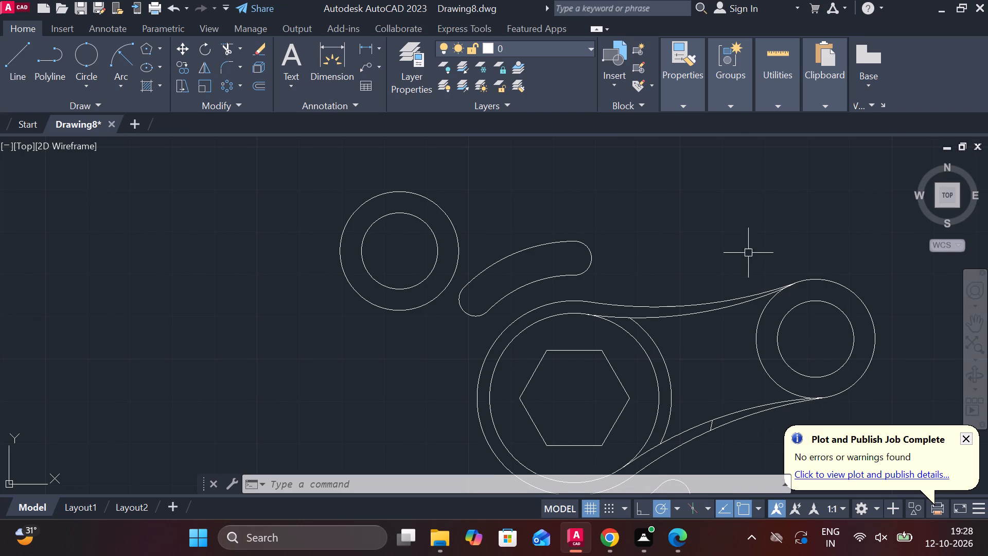
{"action": "middle_click_drag", "start_coordinate": [744, 253], "coordinate": [736, 246]}
{"action": "middle_click_drag", "start_coordinate": [710, 380], "coordinate": [683, 270]}
{"action": "scroll", "coordinate": [718, 279], "scroll_direction": "up", "scroll_amount": 2}
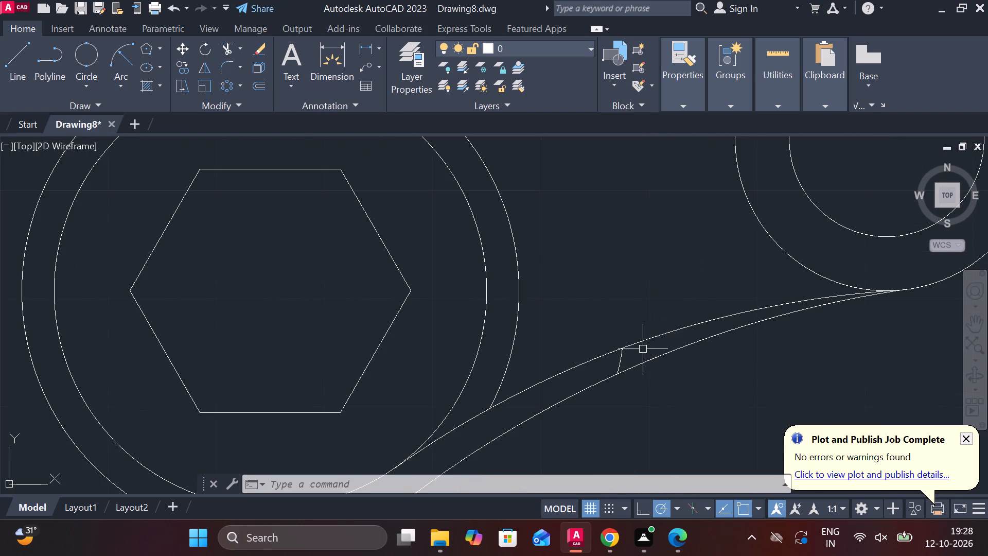
{"action": "left_click", "coordinate": [619, 354]}
{"action": "type", "text": "E"}
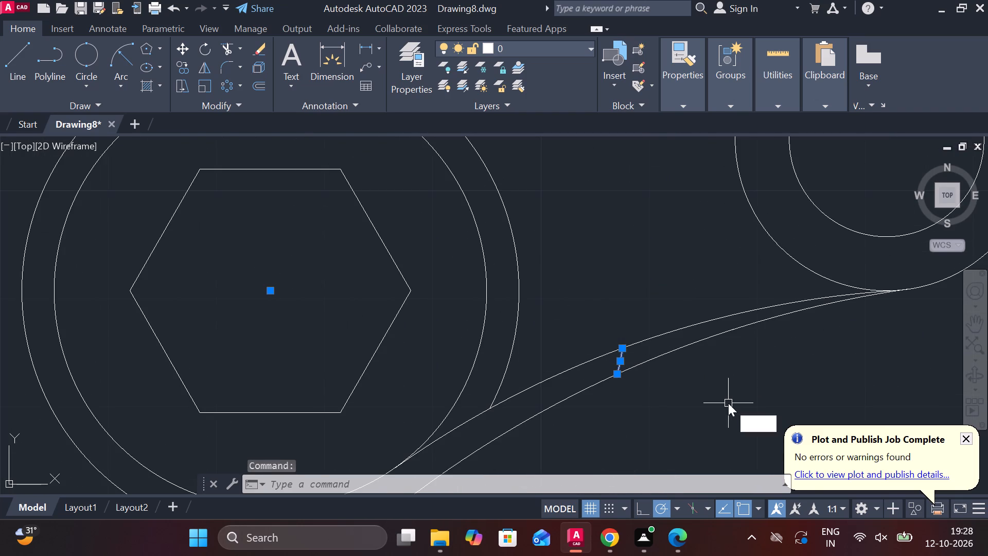
{"action": "key", "text": "space"}
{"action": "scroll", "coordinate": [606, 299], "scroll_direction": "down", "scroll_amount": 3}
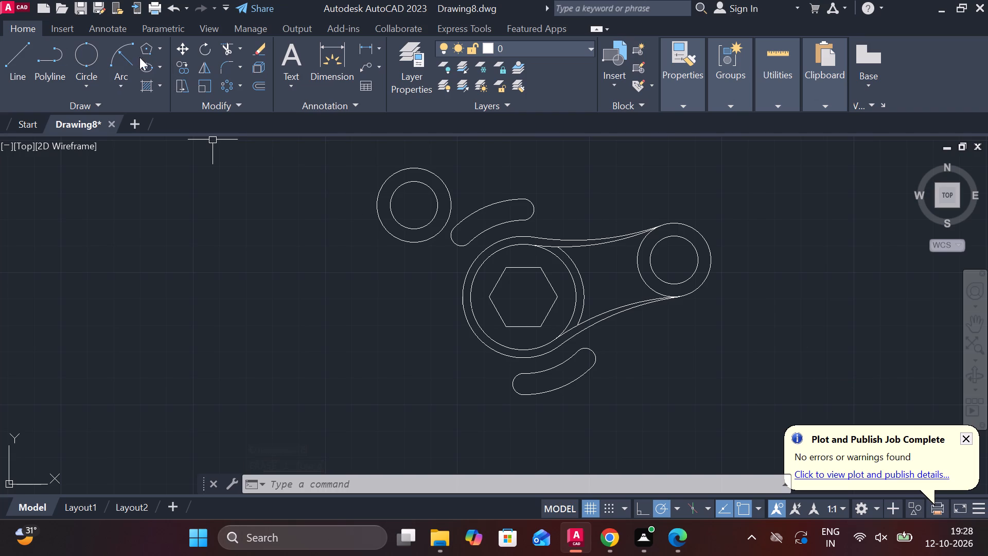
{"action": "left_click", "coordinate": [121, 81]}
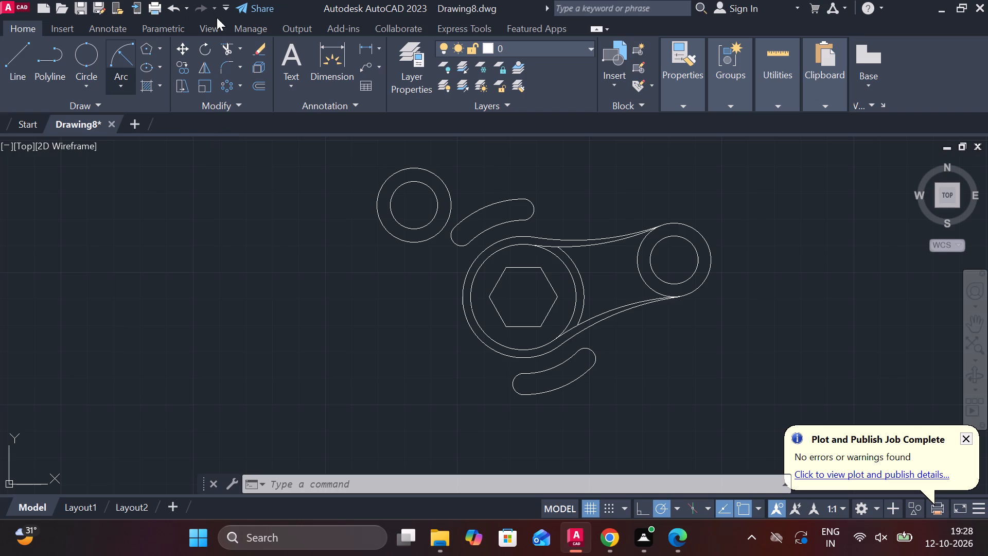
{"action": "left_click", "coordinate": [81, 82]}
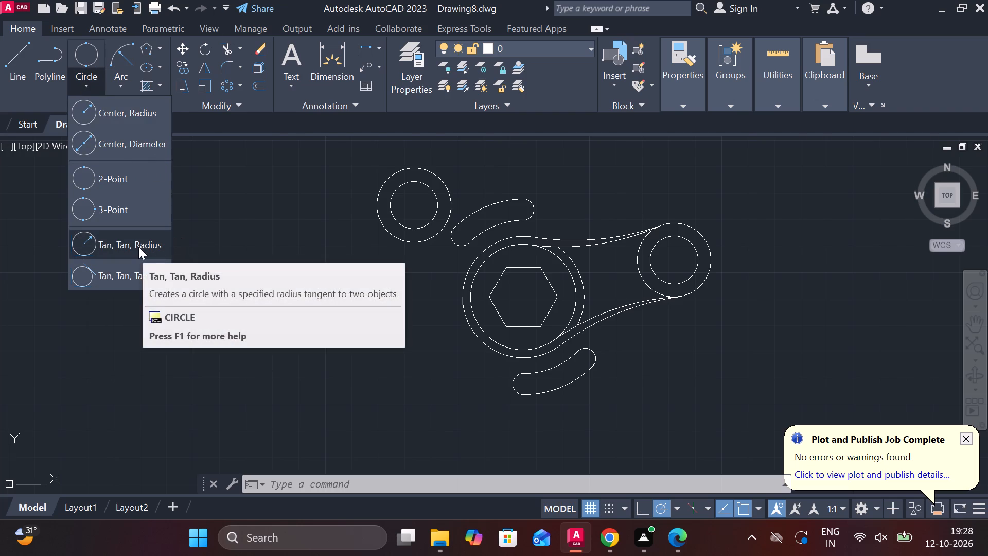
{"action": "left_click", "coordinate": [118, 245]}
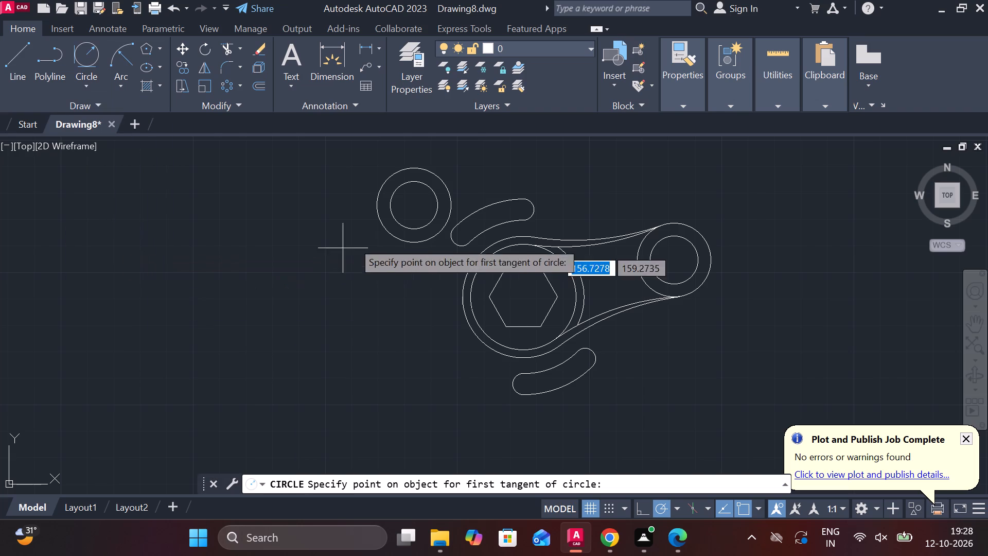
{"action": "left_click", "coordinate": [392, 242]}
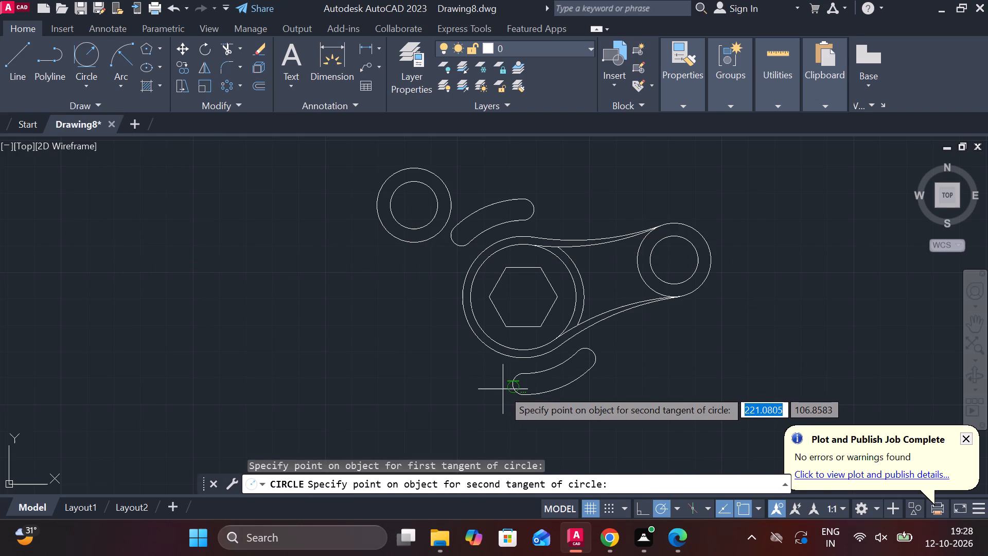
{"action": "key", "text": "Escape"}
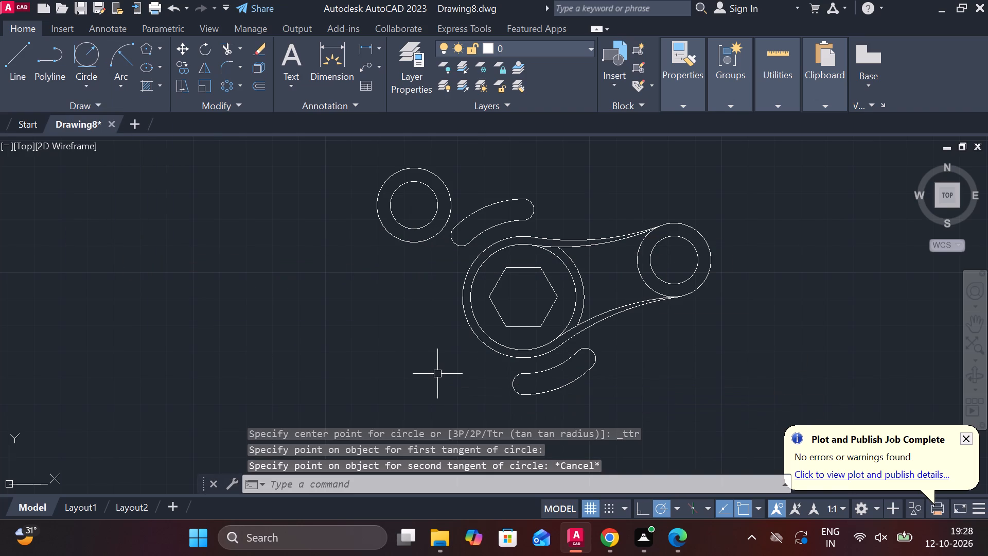
Draw a radius 45 circle centred on the hexagon.
{"action": "key", "text": "c"}
{"action": "left_click", "coordinate": [480, 406]}
{"action": "left_click", "coordinate": [526, 294]}
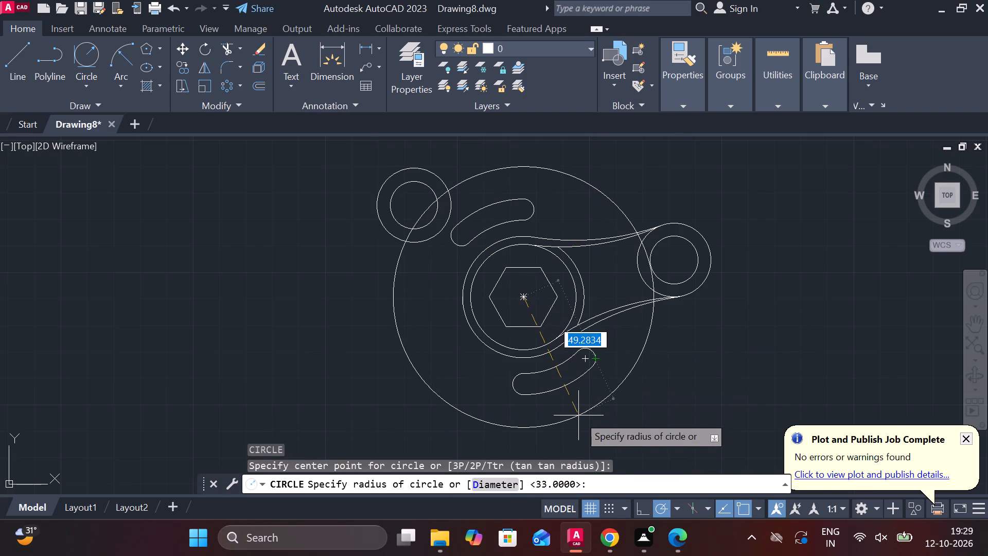
{"action": "type", "text": "45"}
{"action": "key", "text": "space"}
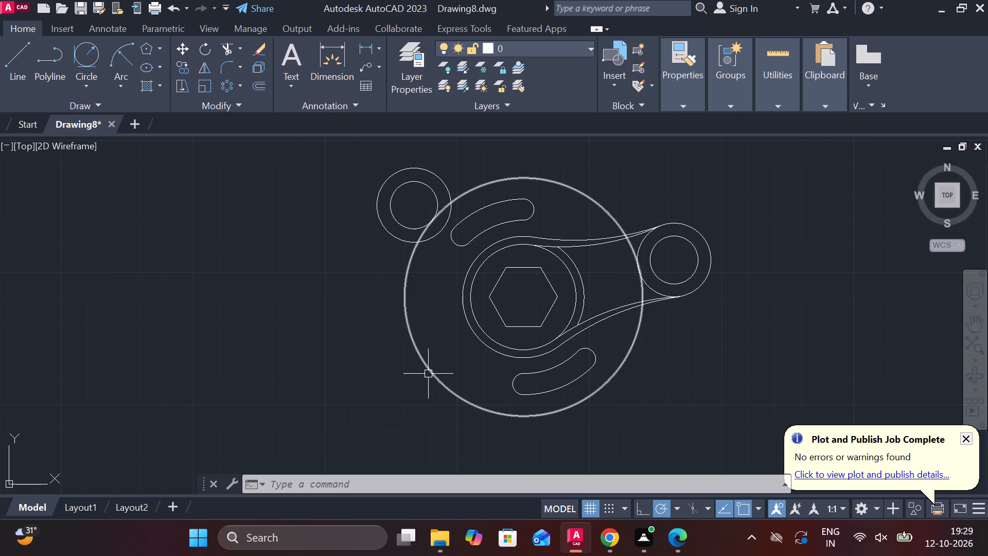
Draw a radius 50 circle tangent to the upper-left radius 14 circle and the radius 23 circle around the hexagon.
{"action": "left_click", "coordinate": [75, 54]}
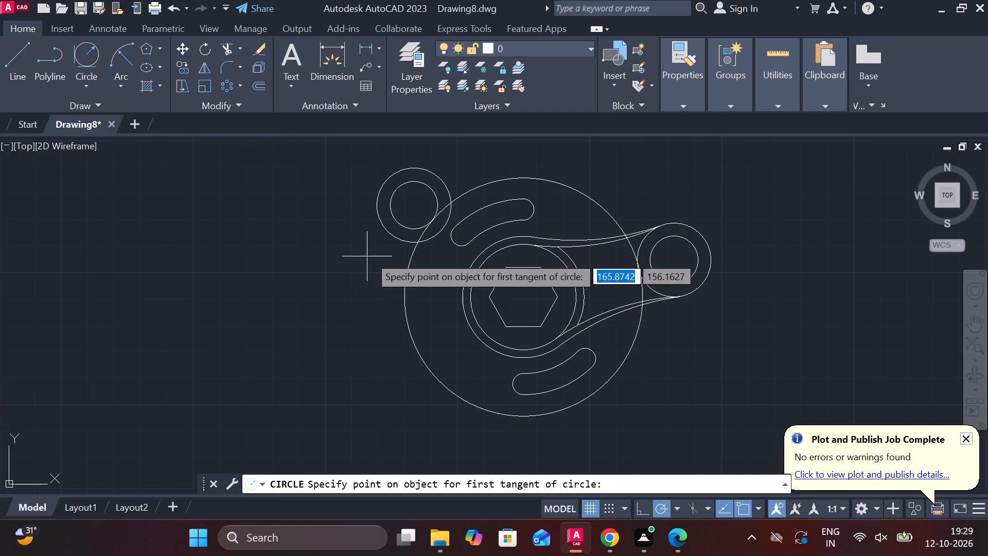
{"action": "left_click", "coordinate": [388, 244]}
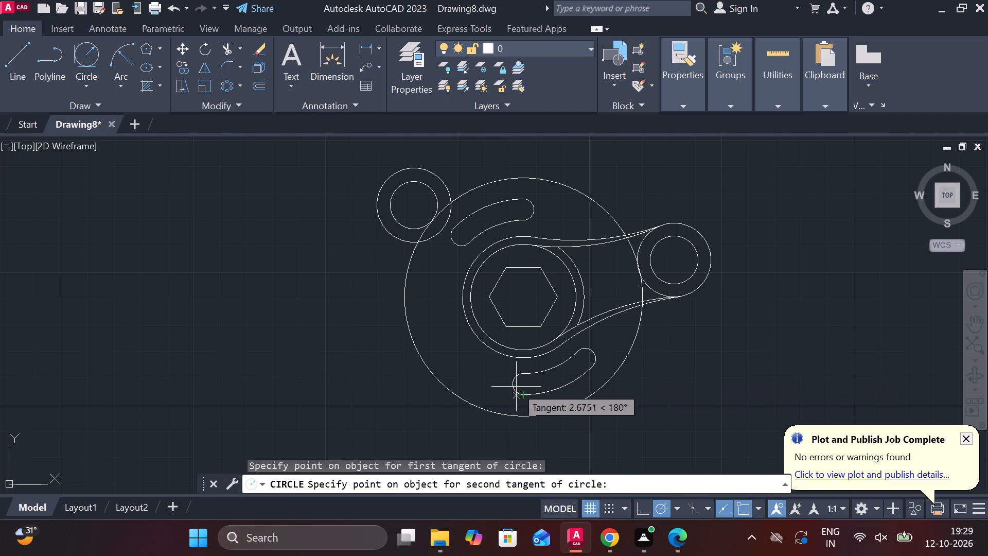
{"action": "left_click", "coordinate": [478, 335]}
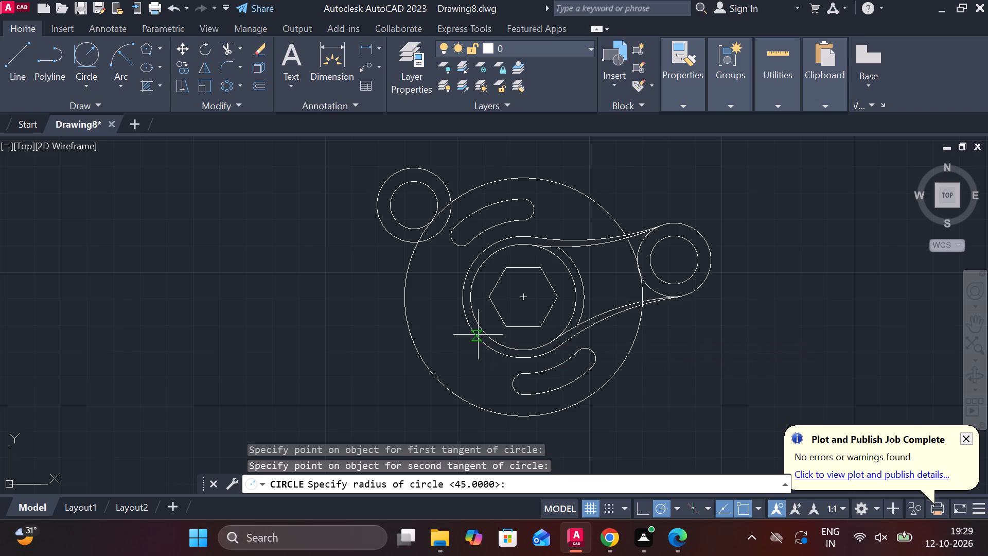
{"action": "type", "text": "50"}
{"action": "key", "text": "Return"}
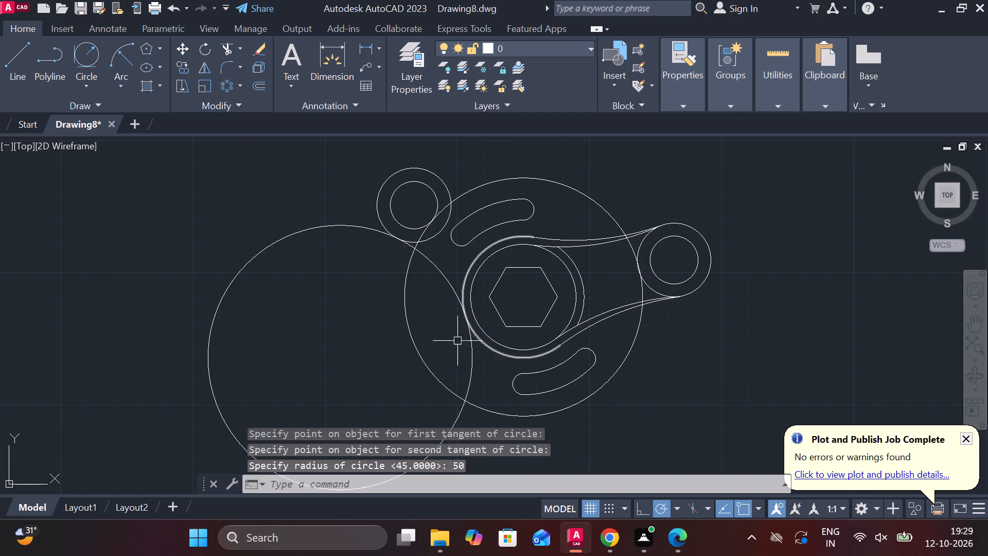
{"action": "scroll", "coordinate": [370, 288], "scroll_direction": "up", "scroll_amount": 1}
{"action": "key", "text": "Escape"}
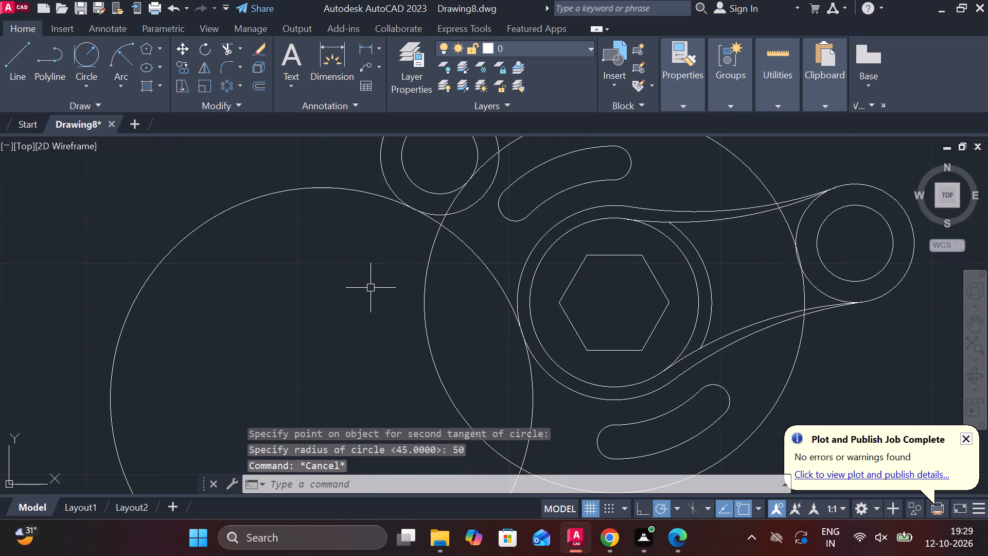
Trim away the radius 45 circle's left portion and the radius 50 circle's outer portion, keeping its tangent arc beside the hub.
{"action": "type", "text": "TR"}
{"action": "key", "text": "space"}
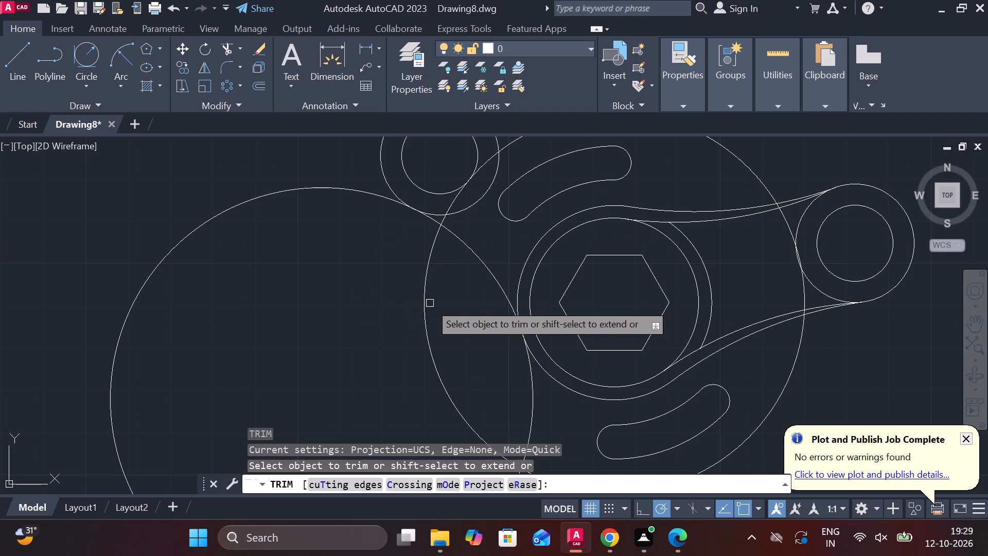
{"action": "left_click", "coordinate": [449, 321]}
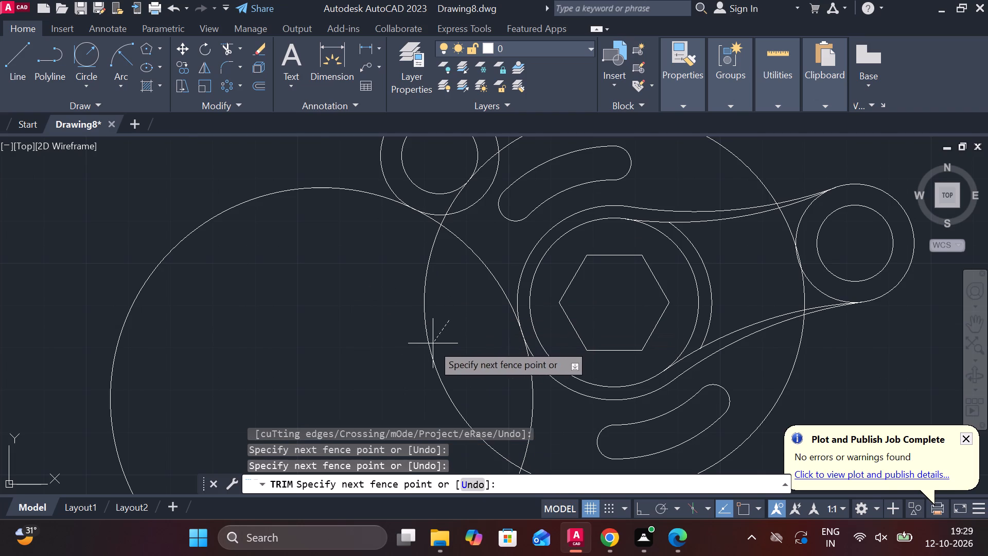
{"action": "left_click", "coordinate": [415, 357]}
{"action": "scroll", "coordinate": [411, 321], "scroll_direction": "down", "scroll_amount": 1}
{"action": "scroll", "coordinate": [439, 247], "scroll_direction": "down", "scroll_amount": 1}
{"action": "scroll", "coordinate": [433, 236], "scroll_direction": "up", "scroll_amount": 2}
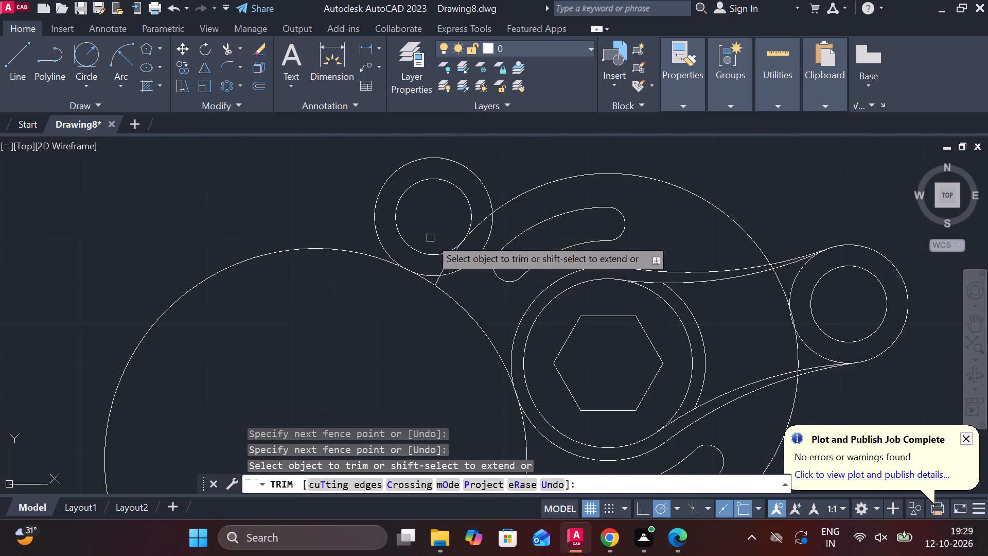
{"action": "scroll", "coordinate": [446, 270], "scroll_direction": "up", "scroll_amount": 2}
{"action": "left_click", "coordinate": [421, 302]}
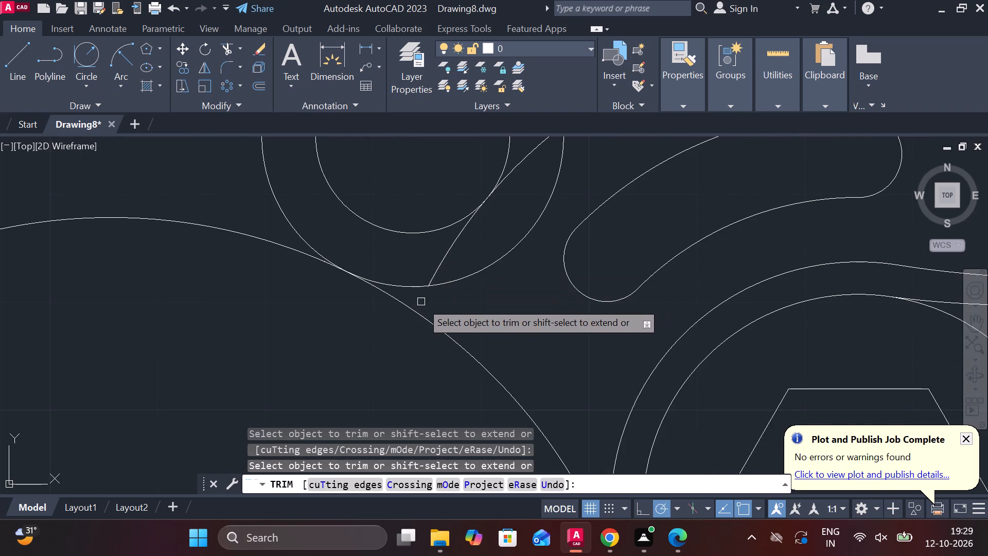
{"action": "left_click", "coordinate": [270, 244]}
Trim the pieces of the radius 45 arc lying inside the upper-left radius 9 and 14 circles.
{"action": "scroll", "coordinate": [267, 287], "scroll_direction": "down", "scroll_amount": 2}
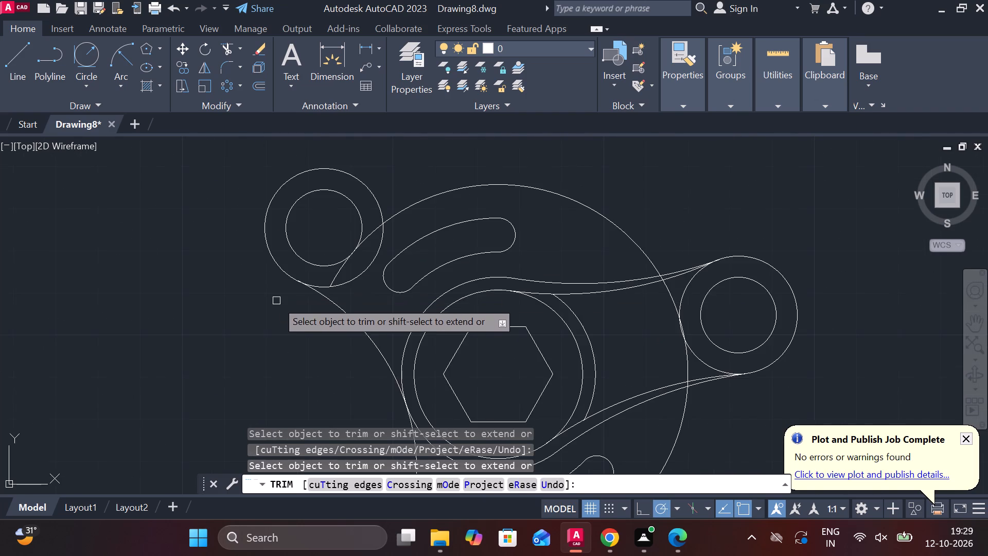
{"action": "middle_click_drag", "start_coordinate": [280, 304], "coordinate": [337, 200]}
{"action": "scroll", "coordinate": [351, 272], "scroll_direction": "down", "scroll_amount": 1}
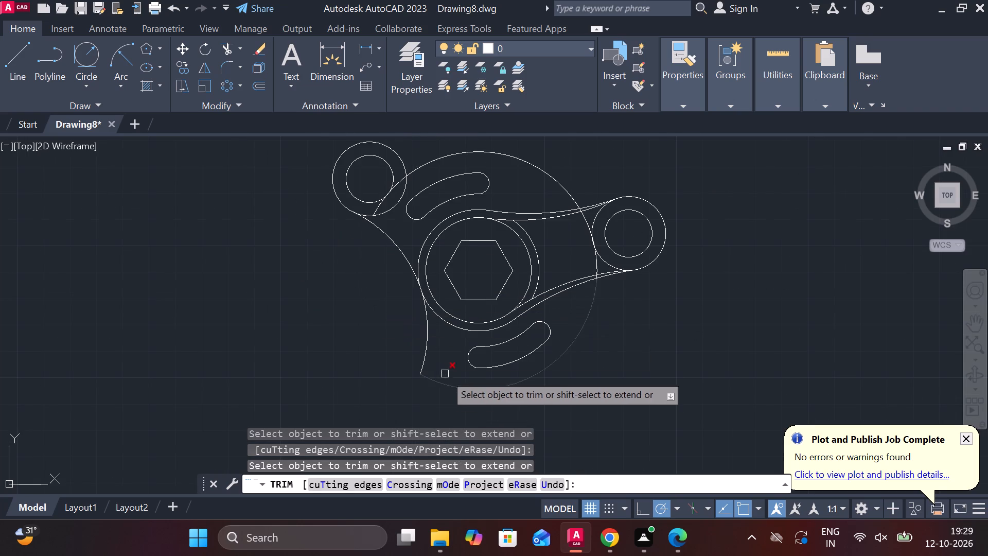
{"action": "middle_click_drag", "start_coordinate": [340, 322], "coordinate": [341, 322]}
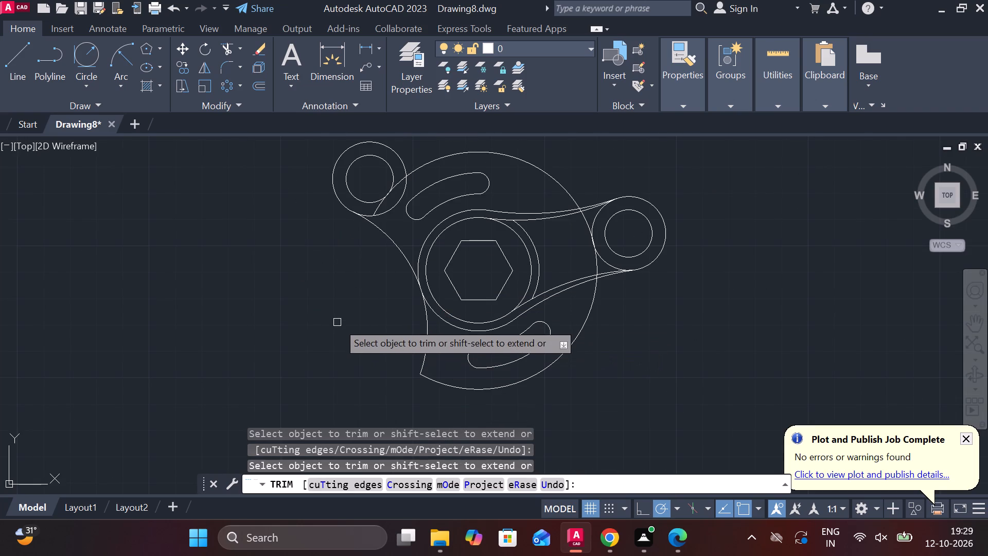
{"action": "middle_click_drag", "start_coordinate": [341, 322], "coordinate": [325, 393]}
{"action": "scroll", "coordinate": [339, 275], "scroll_direction": "up", "scroll_amount": 2}
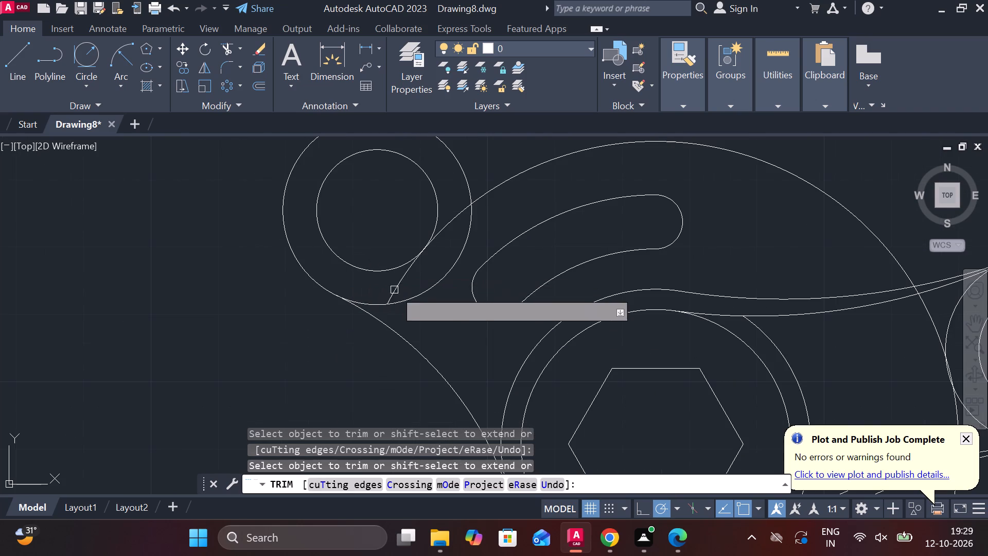
{"action": "left_click", "coordinate": [394, 286]}
{"action": "left_click", "coordinate": [448, 224]}
Trim the radius 45 arc where it crosses the right arm and the right radius 14 circle.
{"action": "scroll", "coordinate": [445, 227], "scroll_direction": "down", "scroll_amount": 2}
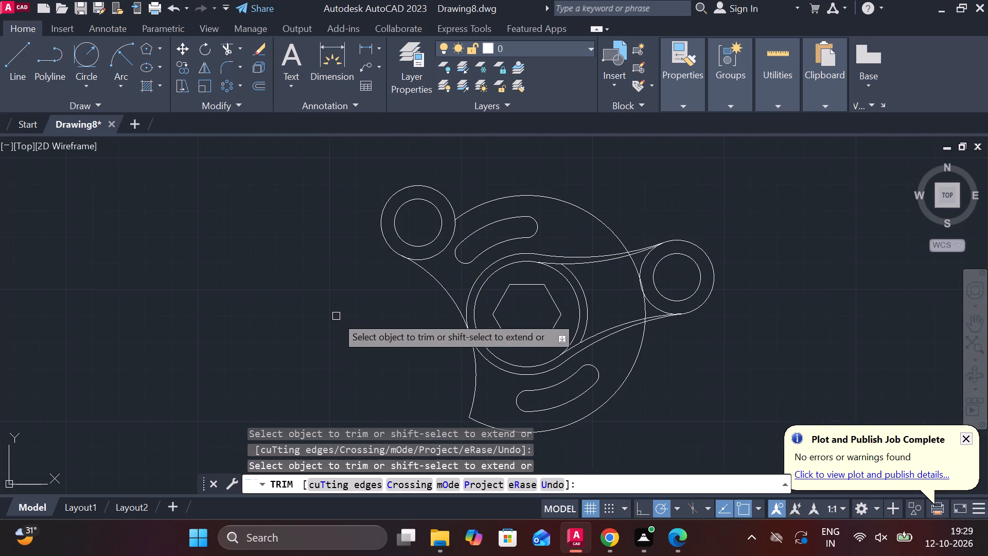
{"action": "middle_click_drag", "start_coordinate": [327, 317], "coordinate": [305, 322]}
{"action": "scroll", "coordinate": [605, 270], "scroll_direction": "up", "scroll_amount": 2}
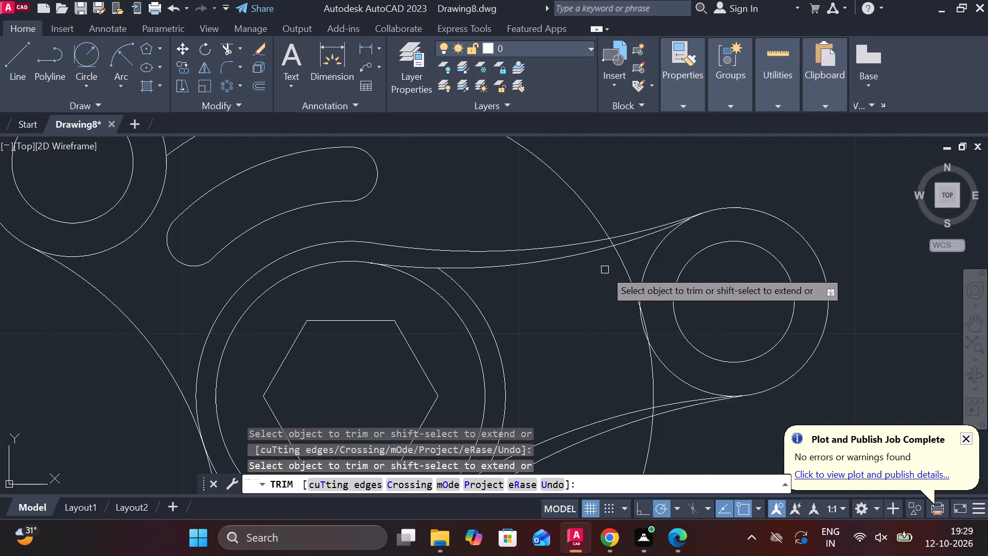
{"action": "left_click", "coordinate": [629, 270]}
{"action": "left_click", "coordinate": [650, 378]}
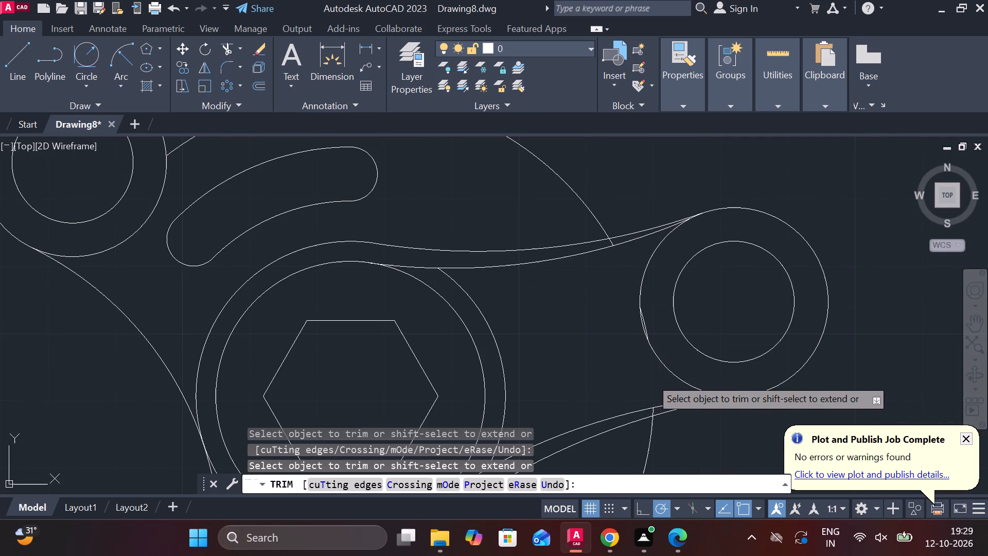
{"action": "scroll", "coordinate": [639, 312], "scroll_direction": "up", "scroll_amount": 2}
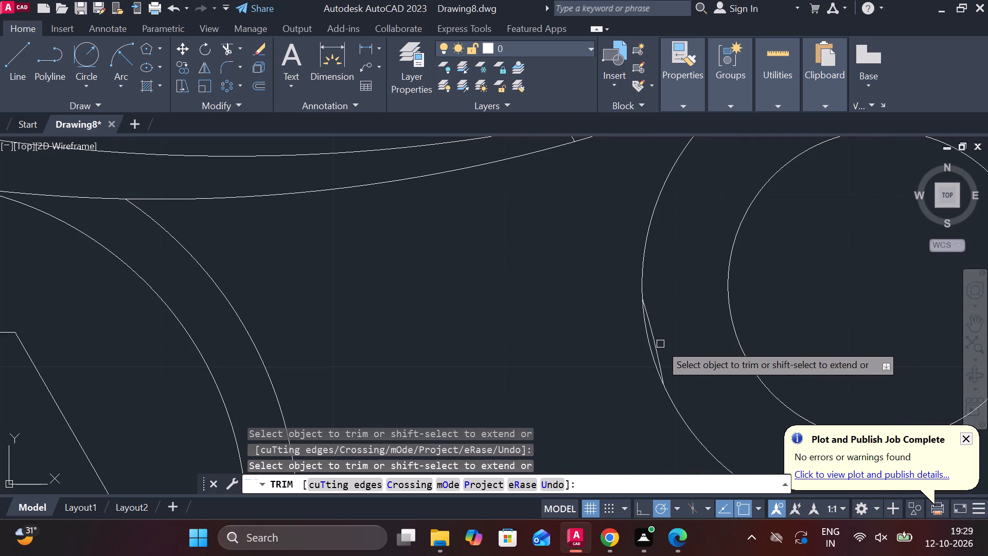
{"action": "left_click", "coordinate": [658, 344]}
{"action": "scroll", "coordinate": [616, 342], "scroll_direction": "down", "scroll_amount": 4}
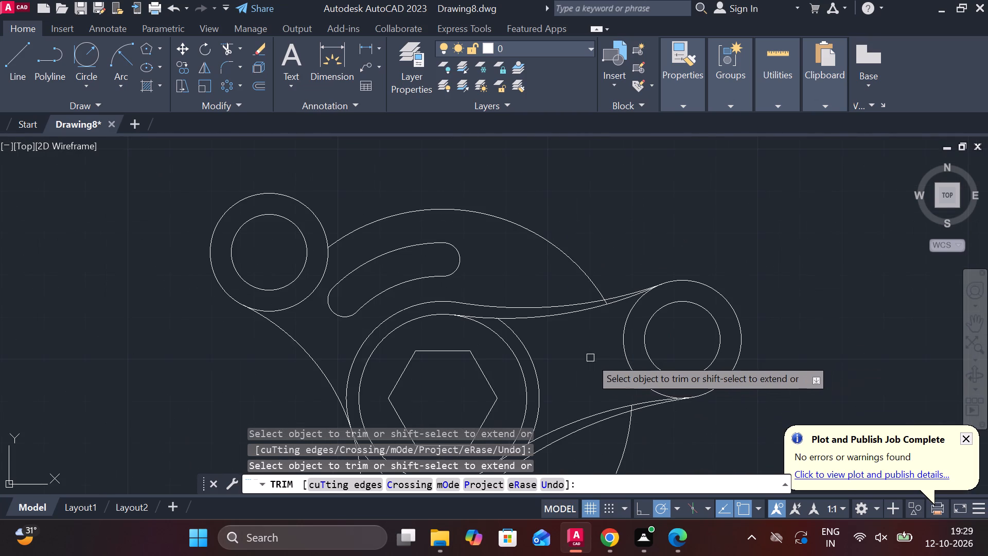
{"action": "middle_click_drag", "start_coordinate": [588, 353], "coordinate": [598, 230]}
{"action": "scroll", "coordinate": [636, 259], "scroll_direction": "down", "scroll_amount": 1}
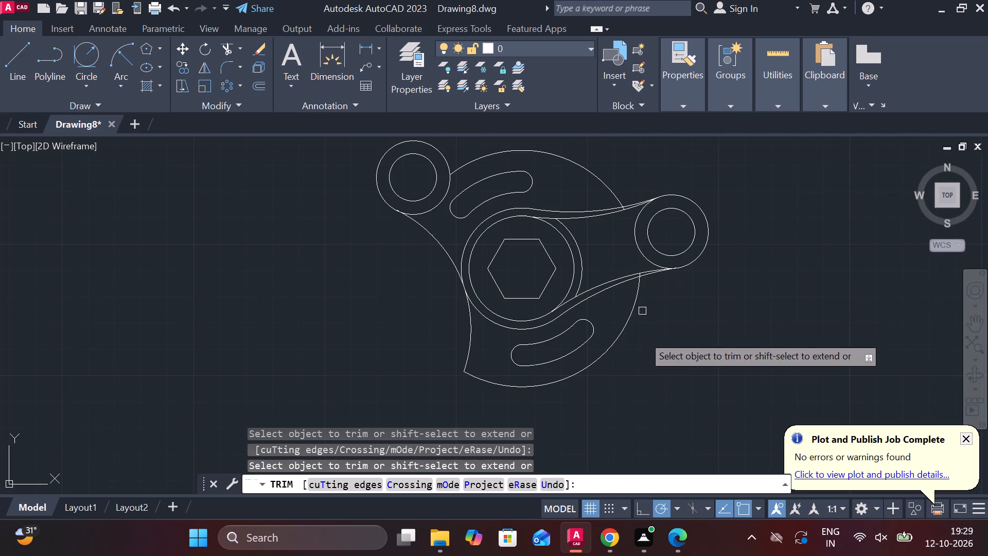
{"action": "middle_click_drag", "start_coordinate": [758, 221], "coordinate": [764, 353]}
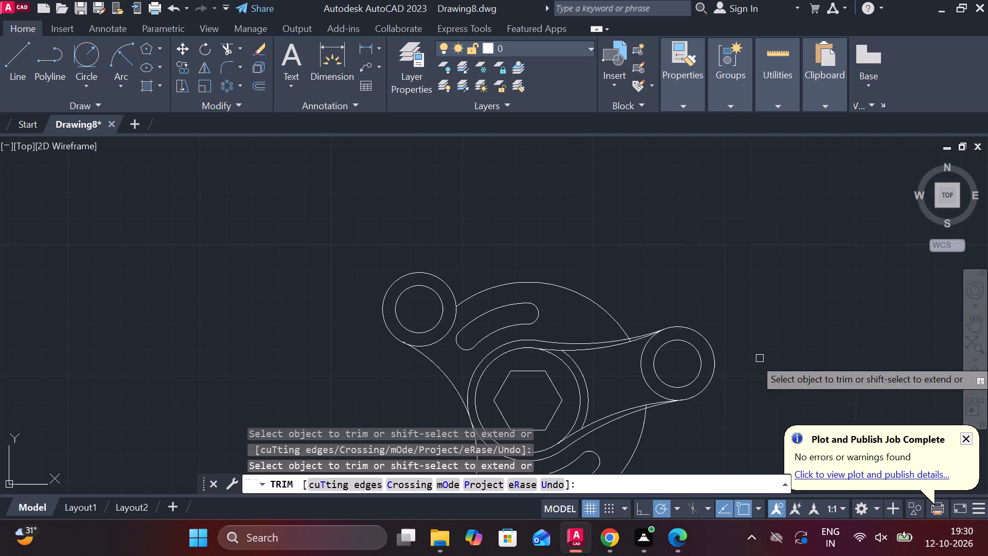
{"action": "scroll", "coordinate": [460, 262], "scroll_direction": "up", "scroll_amount": 1}
{"action": "key", "text": "Escape"}
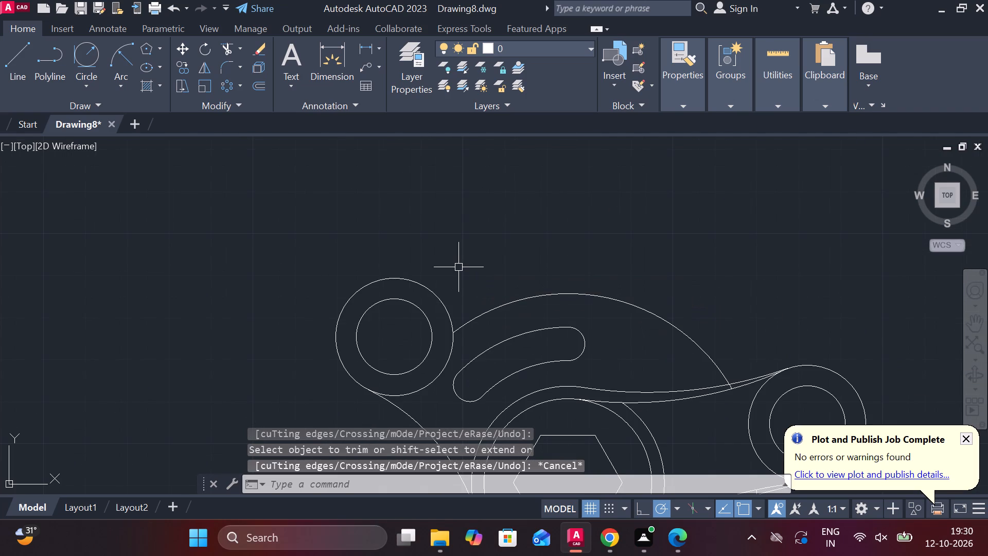
Fillet the corner between the upper-left radius 14 circle and the radius 45 arc with radius 5.
{"action": "type", "text": "F R"}
{"action": "key", "text": "space"}
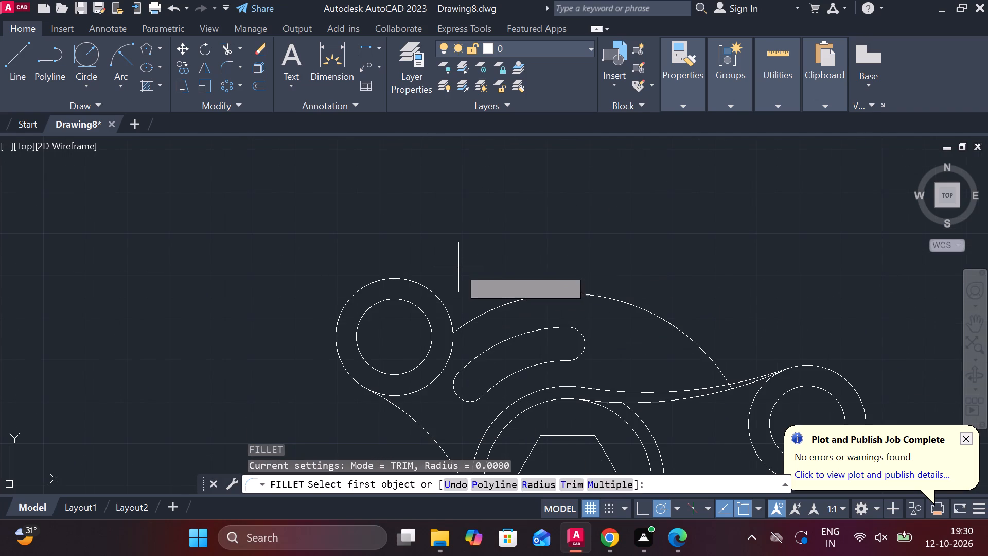
{"action": "type", "text": "5"}
{"action": "key", "text": "space"}
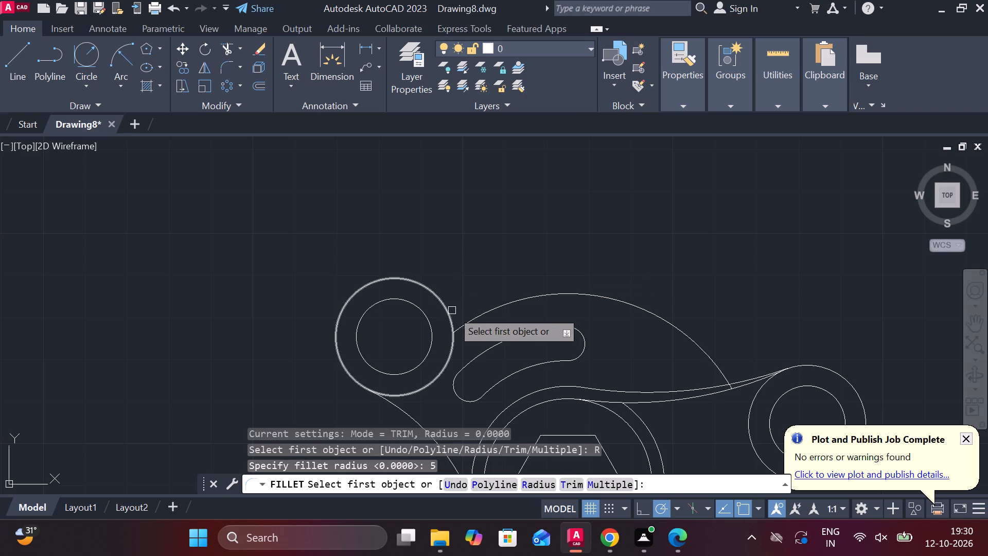
{"action": "left_click", "coordinate": [450, 309]}
{"action": "left_click", "coordinate": [470, 322]}
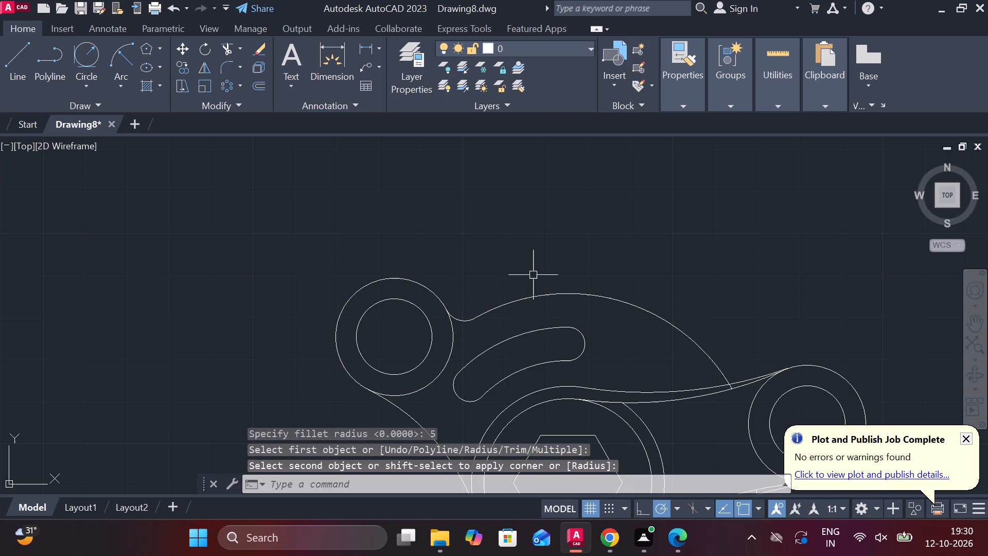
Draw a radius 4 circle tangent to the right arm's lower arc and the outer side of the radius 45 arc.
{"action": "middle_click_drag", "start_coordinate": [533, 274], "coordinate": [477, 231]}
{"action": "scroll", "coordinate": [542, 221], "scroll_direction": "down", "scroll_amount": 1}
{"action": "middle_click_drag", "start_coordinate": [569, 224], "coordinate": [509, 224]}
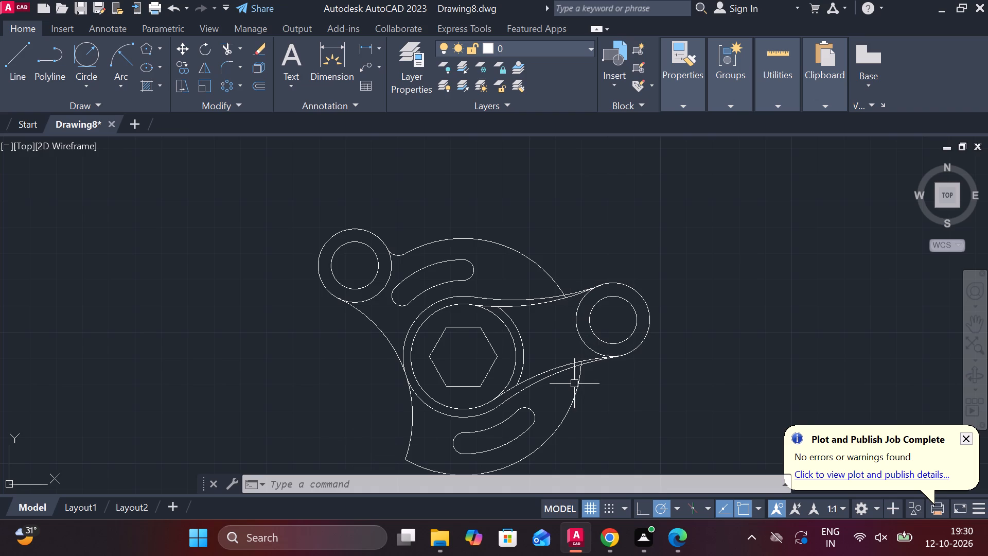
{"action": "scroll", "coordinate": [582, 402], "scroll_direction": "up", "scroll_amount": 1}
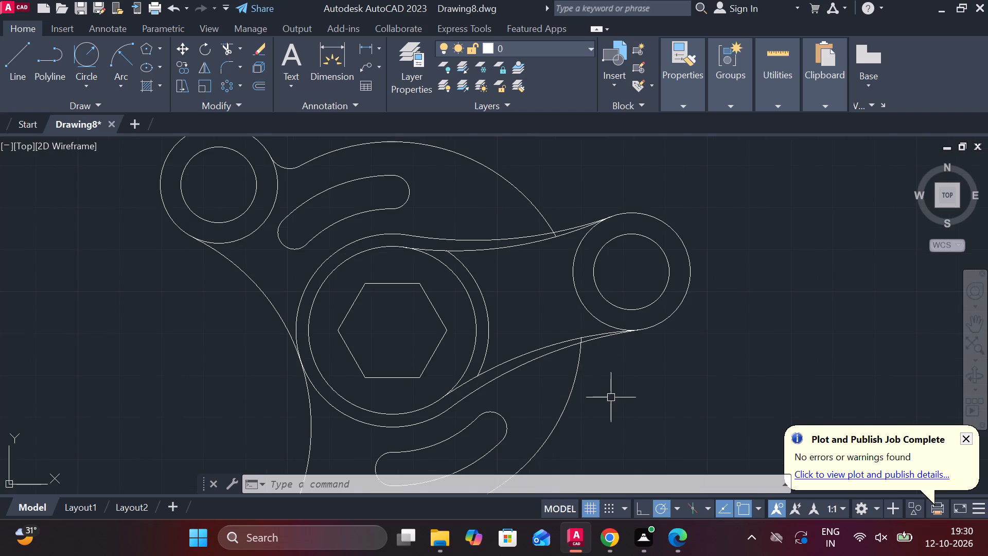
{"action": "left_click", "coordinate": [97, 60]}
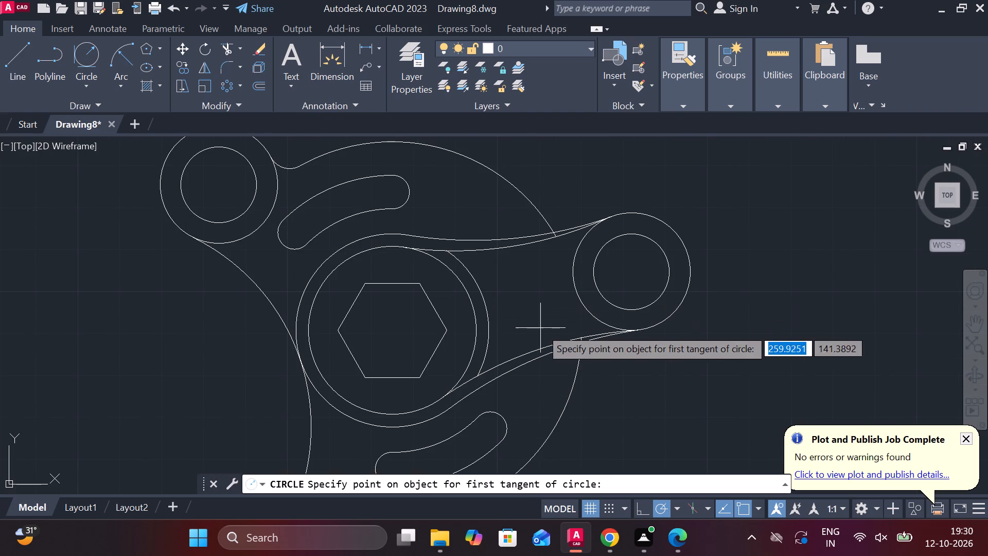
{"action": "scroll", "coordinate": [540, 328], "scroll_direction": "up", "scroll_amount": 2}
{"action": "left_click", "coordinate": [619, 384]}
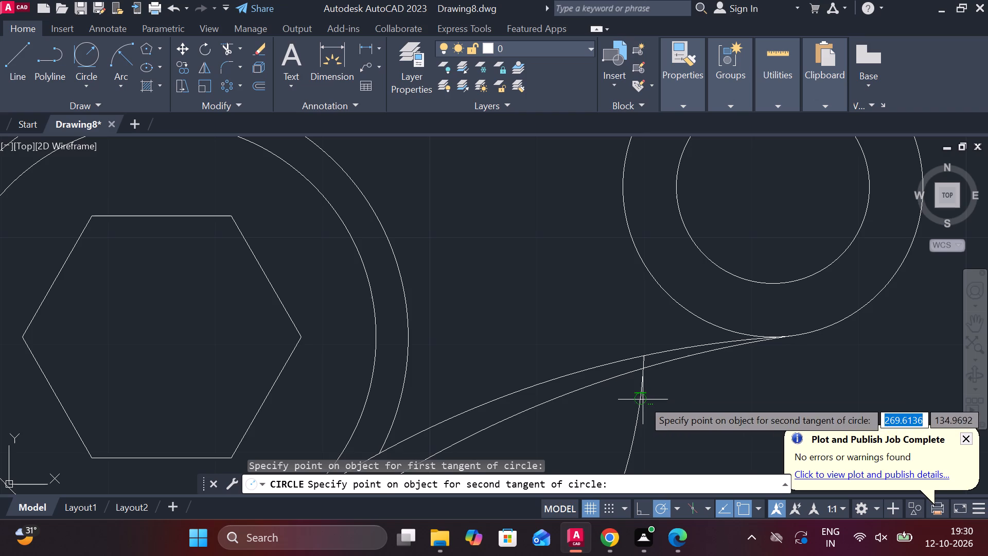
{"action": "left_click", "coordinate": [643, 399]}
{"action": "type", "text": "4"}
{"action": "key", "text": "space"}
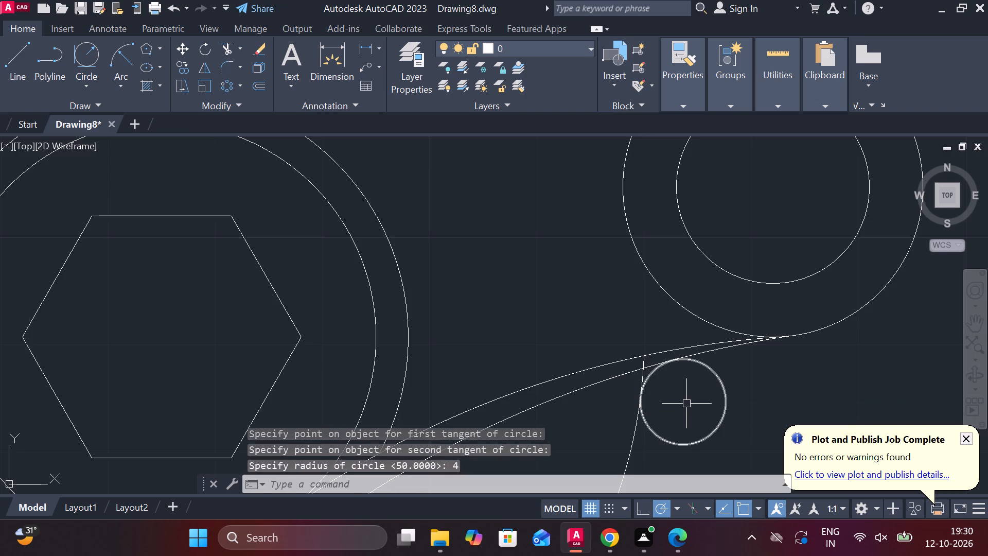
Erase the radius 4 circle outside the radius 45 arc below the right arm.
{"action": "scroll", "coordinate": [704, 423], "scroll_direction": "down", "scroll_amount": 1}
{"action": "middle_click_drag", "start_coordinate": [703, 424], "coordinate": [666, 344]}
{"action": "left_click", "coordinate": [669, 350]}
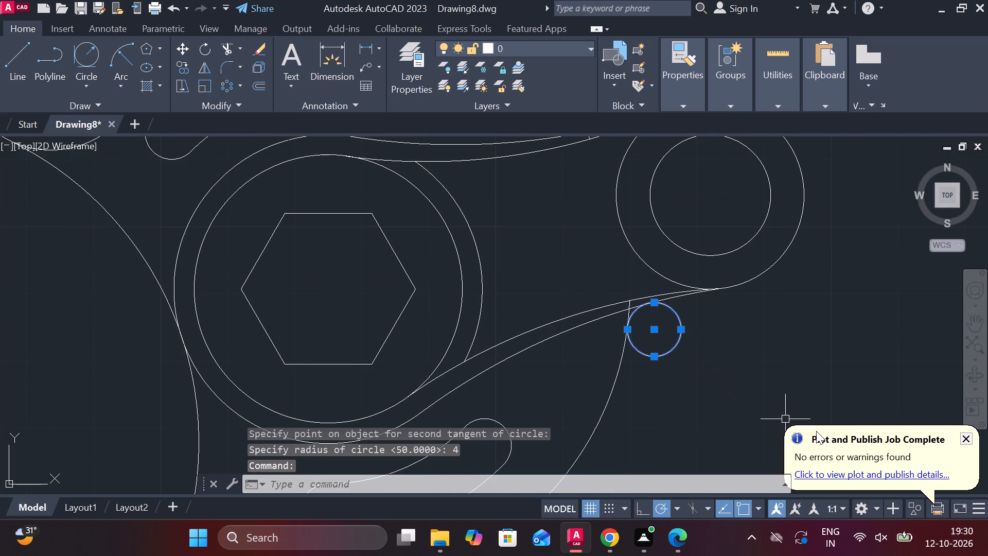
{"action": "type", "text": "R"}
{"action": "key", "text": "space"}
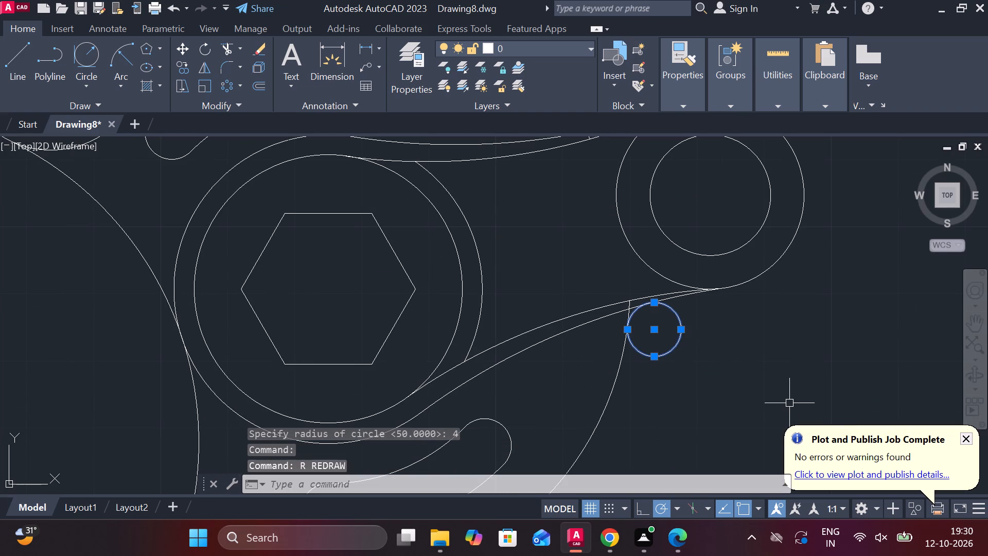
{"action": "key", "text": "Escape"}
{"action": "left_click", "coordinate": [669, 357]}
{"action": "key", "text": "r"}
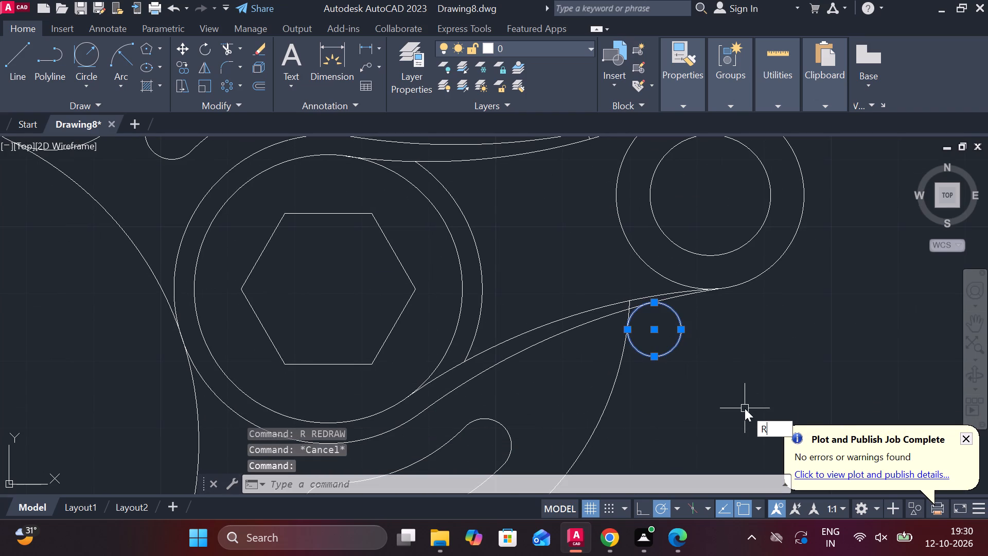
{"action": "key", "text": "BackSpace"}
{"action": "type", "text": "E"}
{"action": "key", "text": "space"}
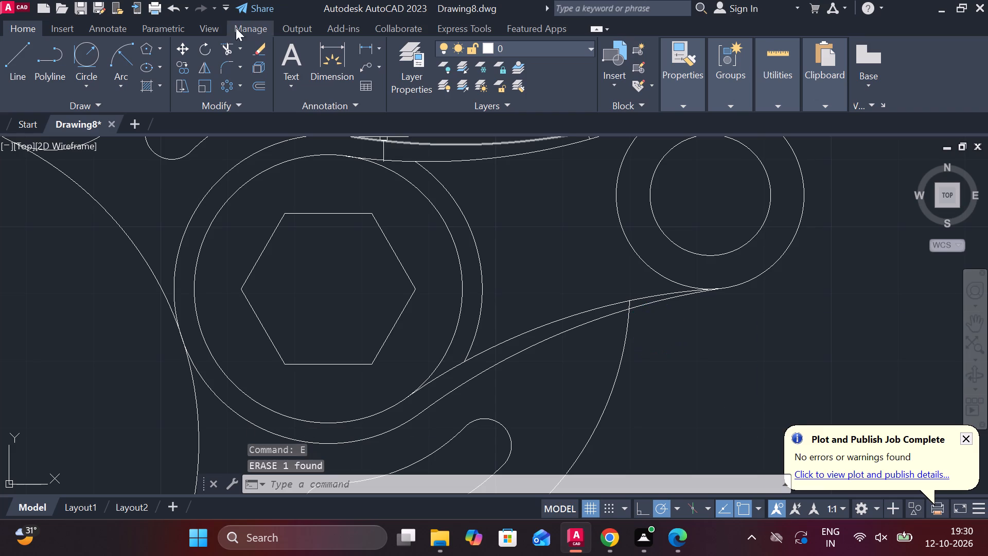
Draw a radius 4 circle tangent to the right arm's lower arc and the inner side of the radius 45 arc.
{"action": "left_click", "coordinate": [85, 61]}
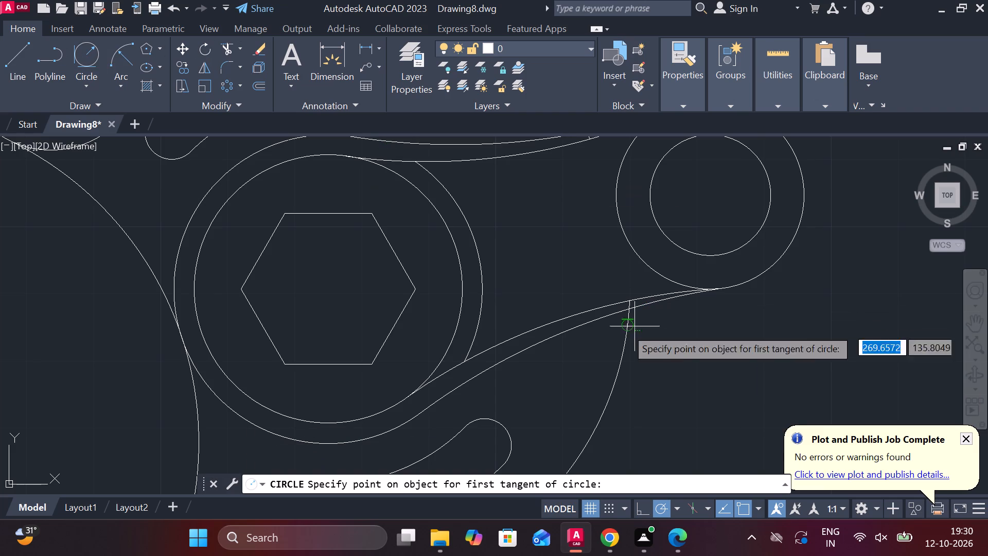
{"action": "left_click", "coordinate": [562, 327]}
{"action": "left_click", "coordinate": [617, 370]}
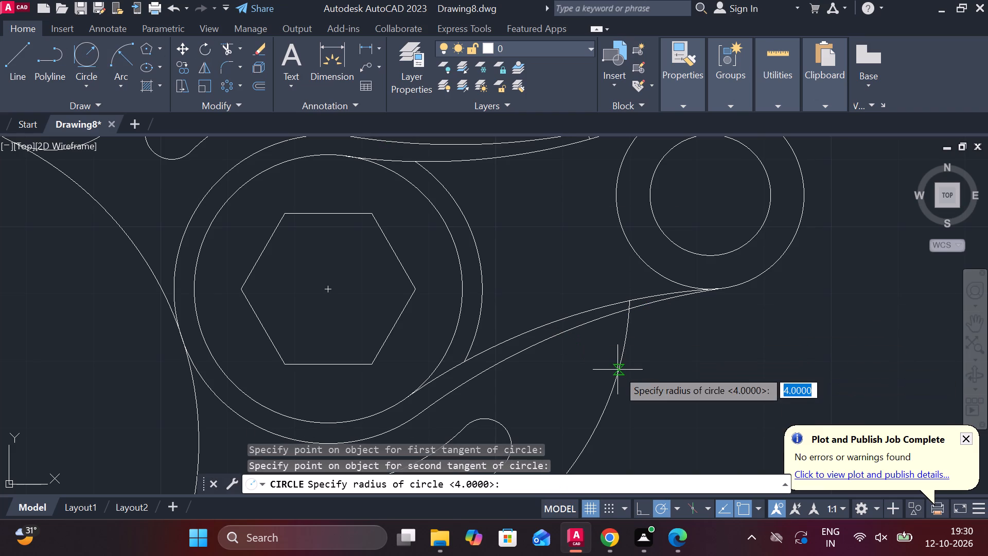
{"action": "key", "text": "space"}
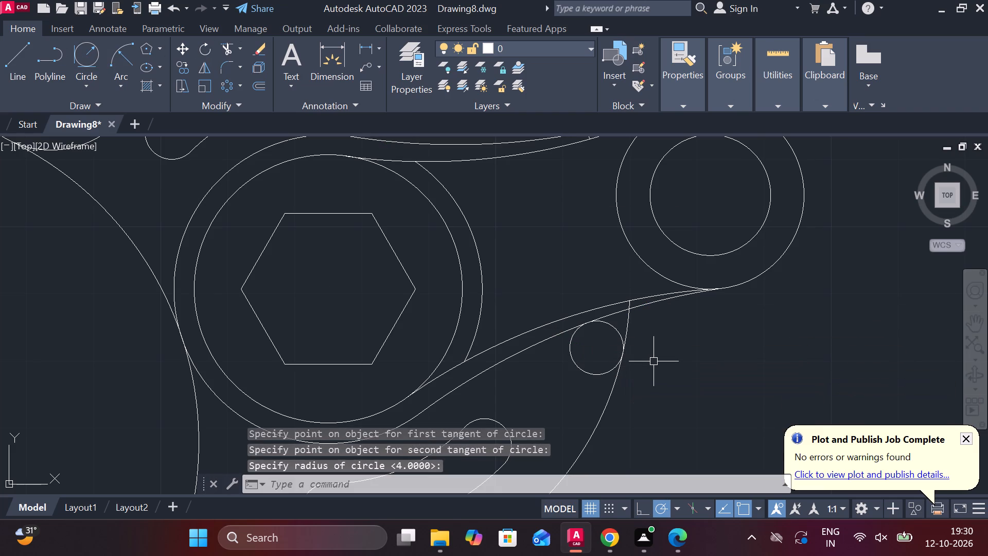
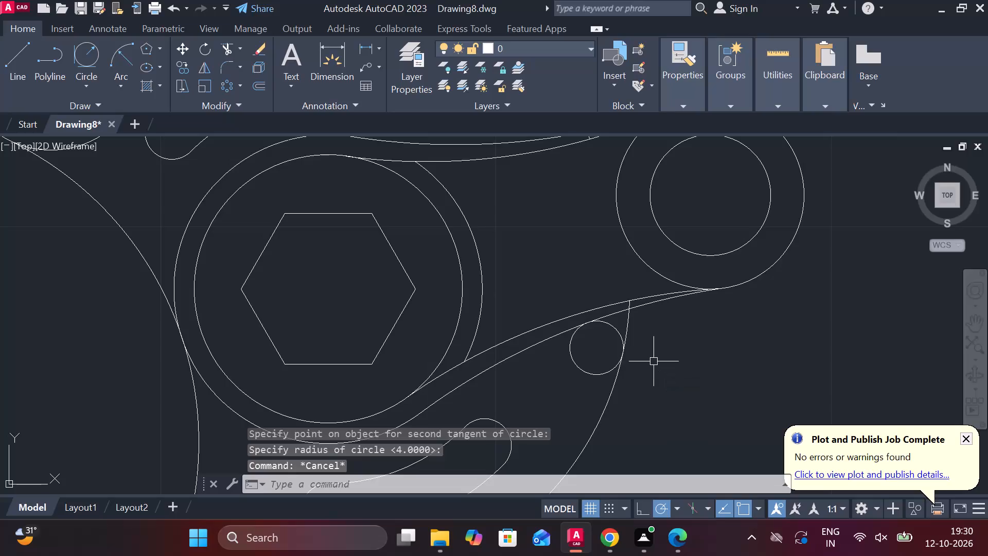
Trim the radius 45 arc and the radius 4 circle below the right arm, including the leftover segment between the arm's arcs.
{"action": "left_click", "coordinate": [629, 326]}
{"action": "left_click", "coordinate": [624, 335]}
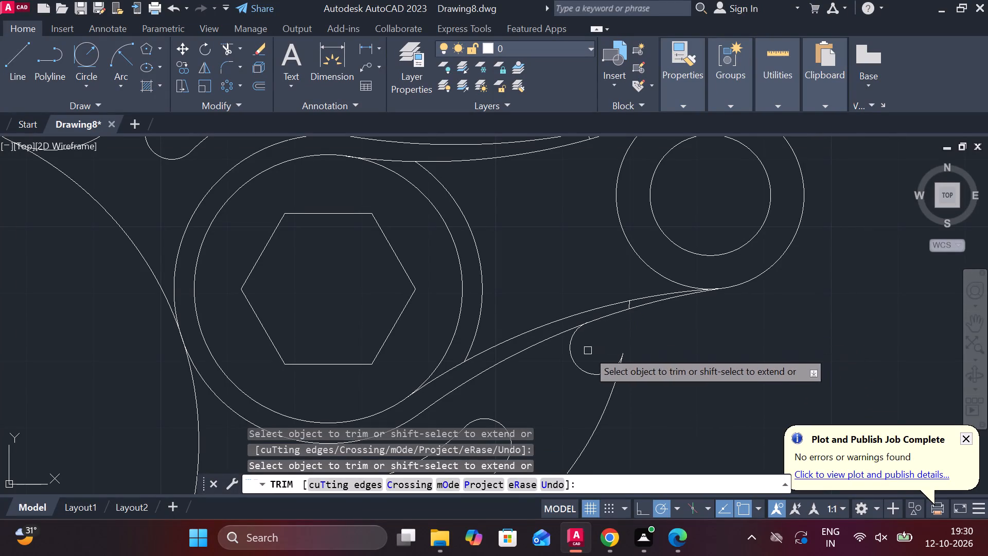
{"action": "scroll", "coordinate": [633, 306], "scroll_direction": "up", "scroll_amount": 2}
{"action": "left_click", "coordinate": [627, 300]}
{"action": "scroll", "coordinate": [642, 328], "scroll_direction": "down", "scroll_amount": 3}
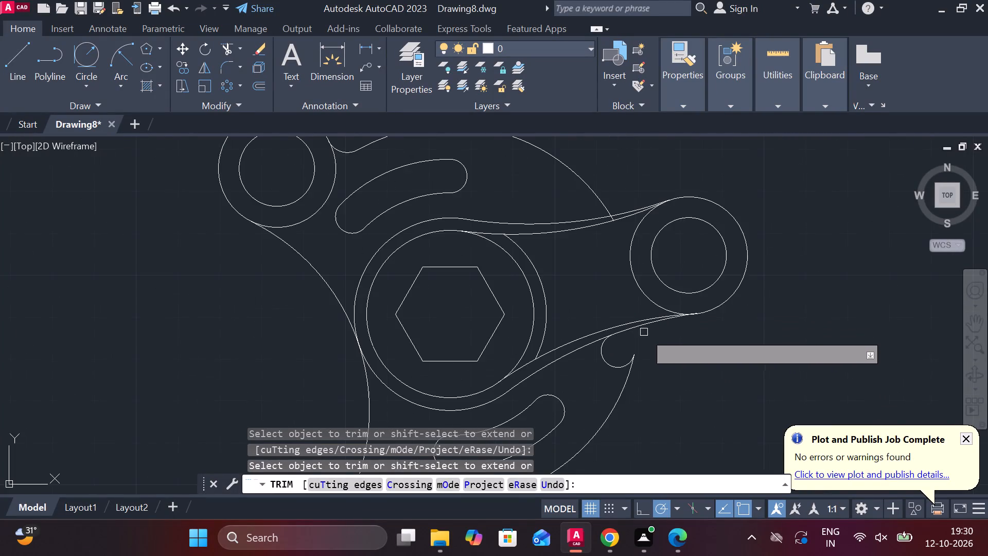
{"action": "scroll", "coordinate": [689, 336], "scroll_direction": "down", "scroll_amount": 1}
{"action": "middle_click_drag", "start_coordinate": [688, 336], "coordinate": [555, 408]}
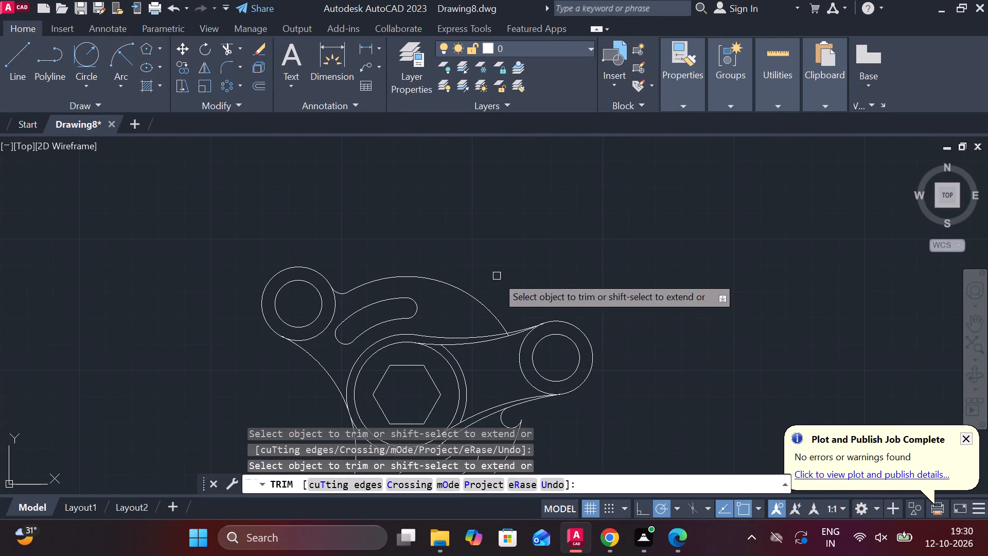
{"action": "scroll", "coordinate": [496, 274], "scroll_direction": "up", "scroll_amount": 1}
{"action": "middle_click_drag", "start_coordinate": [503, 281], "coordinate": [531, 233]}
{"action": "key", "text": "Escape"}
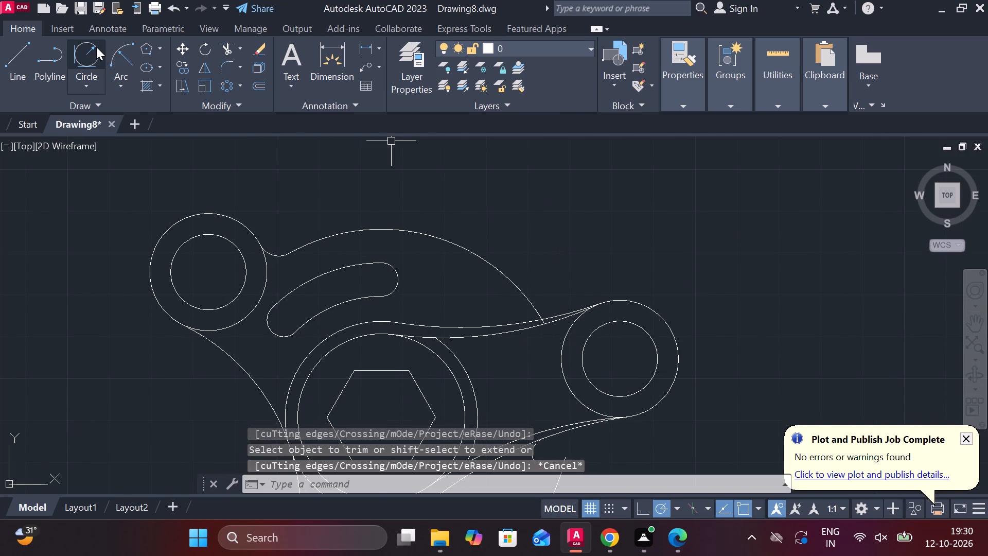
Draw a radius 4 circle tangent to the right arm's upper arc and the inner side of the upper radius 45 arc.
{"action": "left_click", "coordinate": [96, 50]}
{"action": "left_click", "coordinate": [501, 268]}
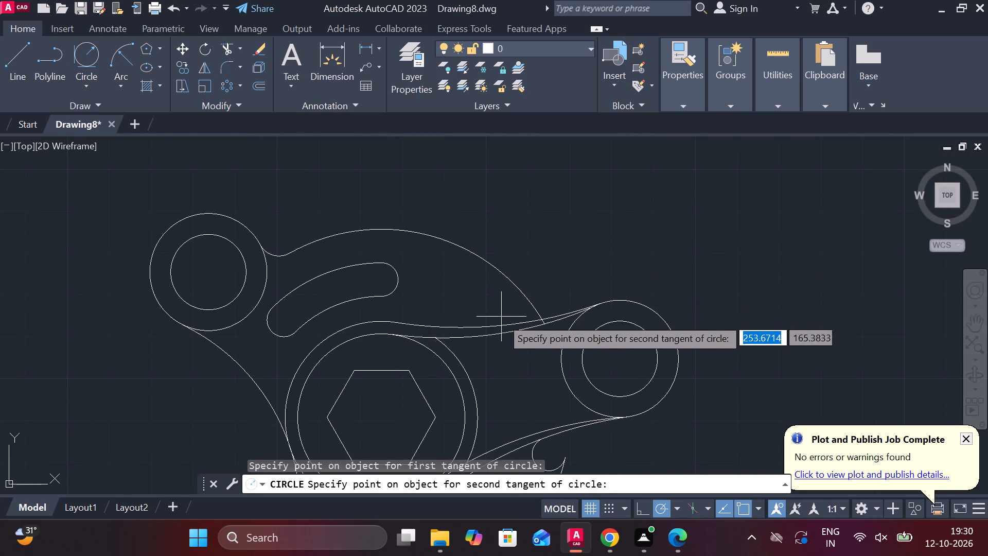
{"action": "left_click", "coordinate": [497, 325]}
{"action": "key", "text": "space"}
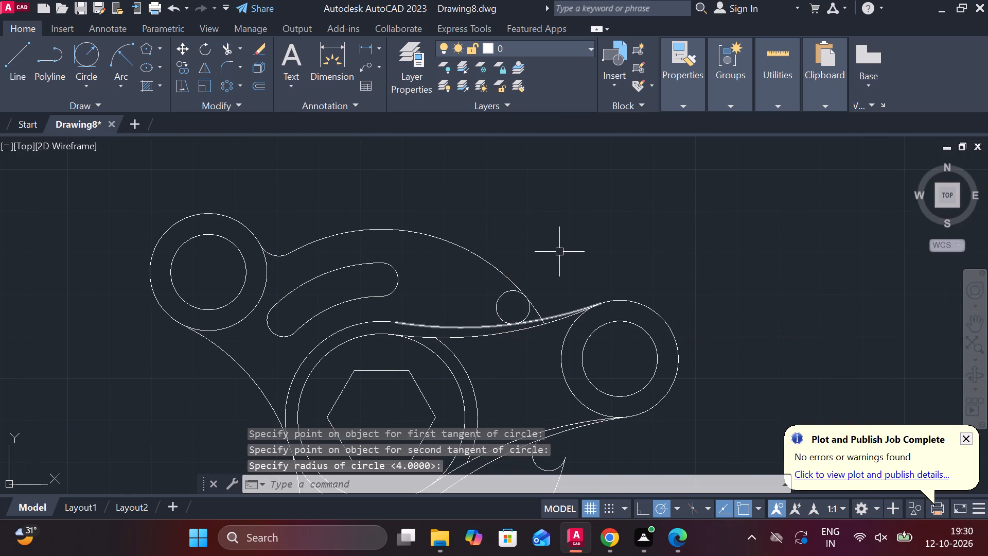
{"action": "key", "text": "Escape"}
Trim the radius 45 arc and the radius 4 circle above the right arm, including the leftover segment between the arm's arcs.
{"action": "type", "text": "TR"}
{"action": "key", "text": "space"}
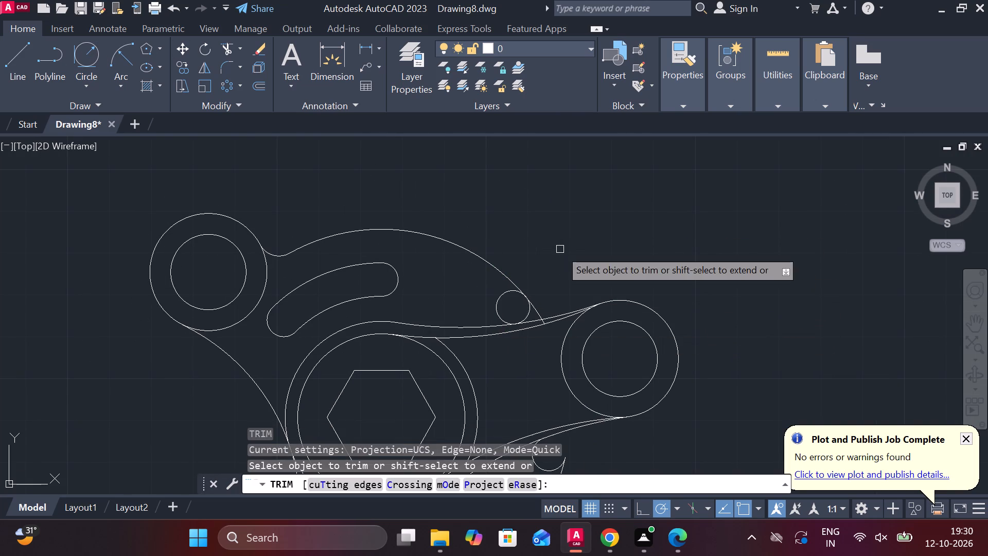
{"action": "scroll", "coordinate": [491, 307], "scroll_direction": "up", "scroll_amount": 2}
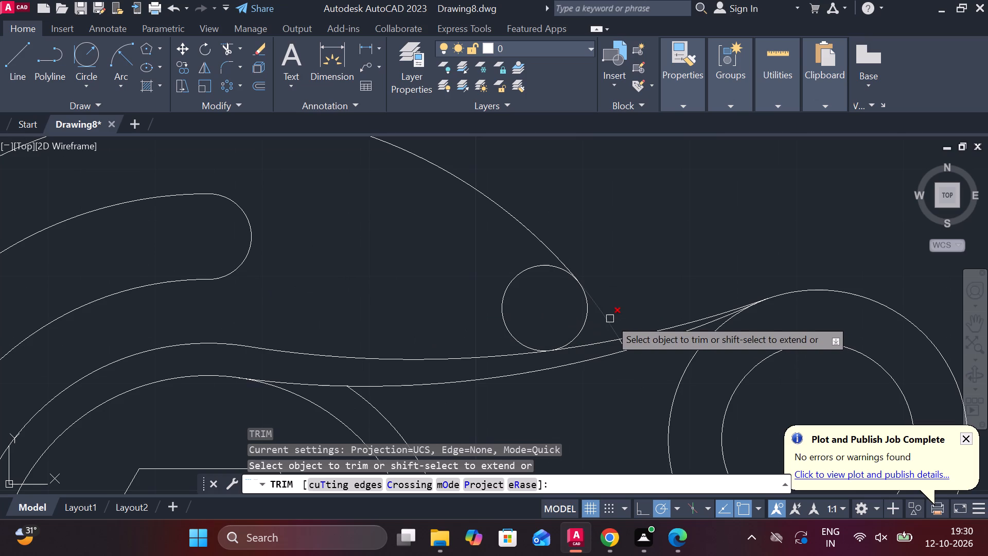
{"action": "left_click", "coordinate": [610, 319]}
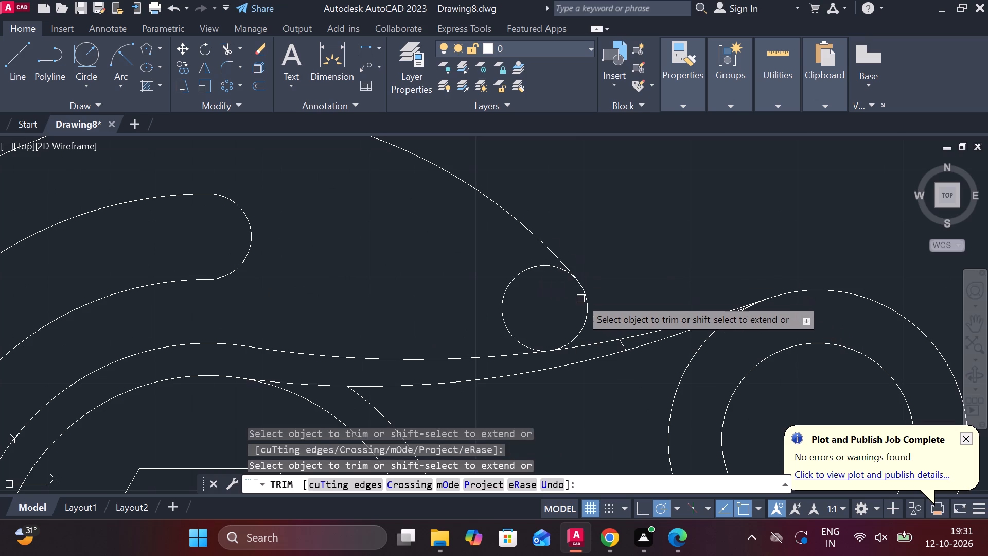
{"action": "left_click", "coordinate": [580, 299]}
{"action": "left_click", "coordinate": [601, 307]}
{"action": "scroll", "coordinate": [613, 333], "scroll_direction": "up", "scroll_amount": 2}
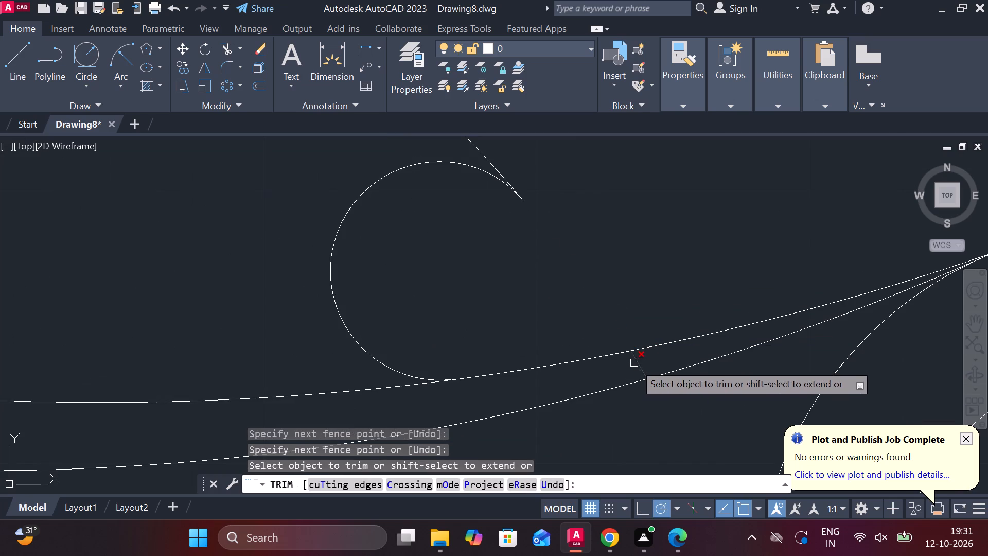
{"action": "left_click", "coordinate": [634, 363]}
{"action": "scroll", "coordinate": [619, 261], "scroll_direction": "down", "scroll_amount": 3}
{"action": "middle_click_drag", "start_coordinate": [643, 233], "coordinate": [625, 194]}
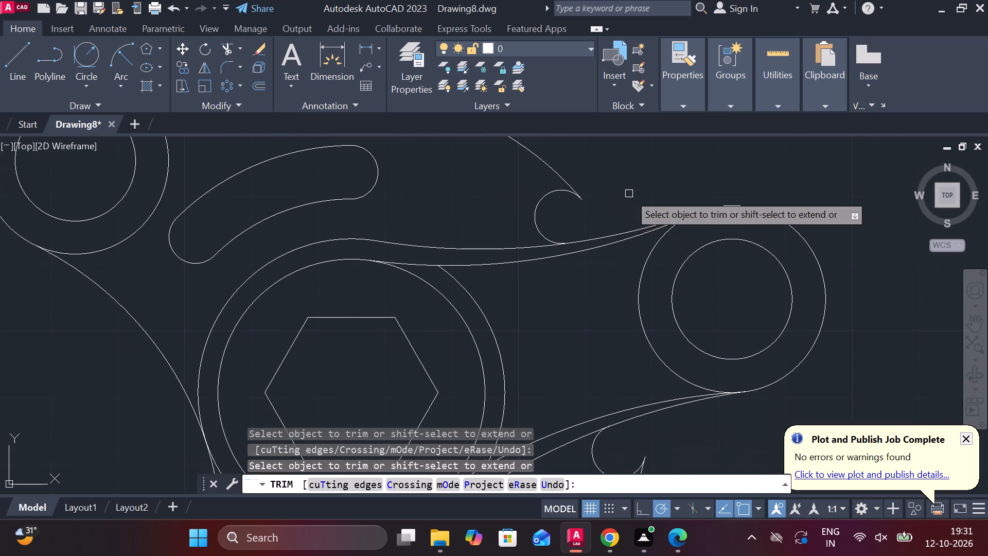
{"action": "scroll", "coordinate": [629, 194], "scroll_direction": "down", "scroll_amount": 2}
{"action": "key", "text": "Escape"}
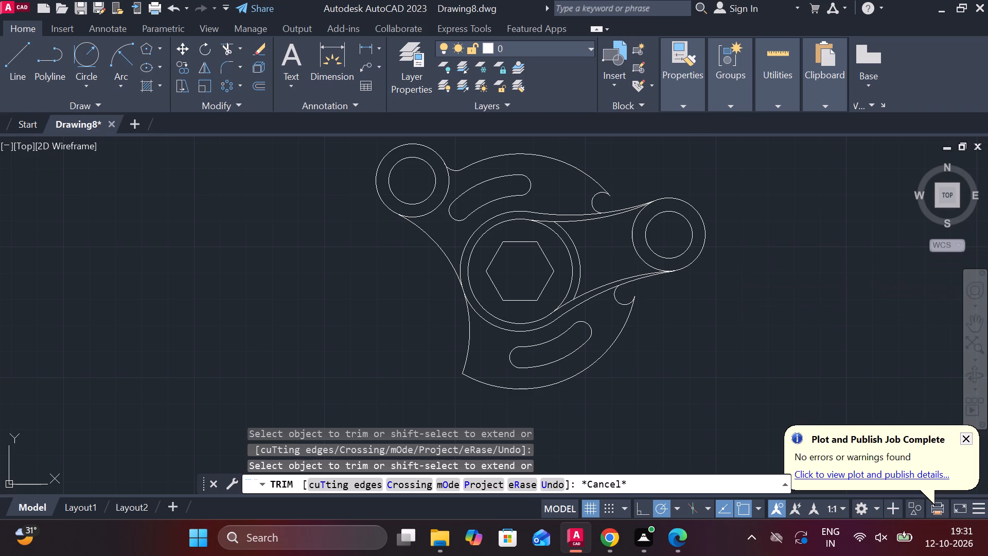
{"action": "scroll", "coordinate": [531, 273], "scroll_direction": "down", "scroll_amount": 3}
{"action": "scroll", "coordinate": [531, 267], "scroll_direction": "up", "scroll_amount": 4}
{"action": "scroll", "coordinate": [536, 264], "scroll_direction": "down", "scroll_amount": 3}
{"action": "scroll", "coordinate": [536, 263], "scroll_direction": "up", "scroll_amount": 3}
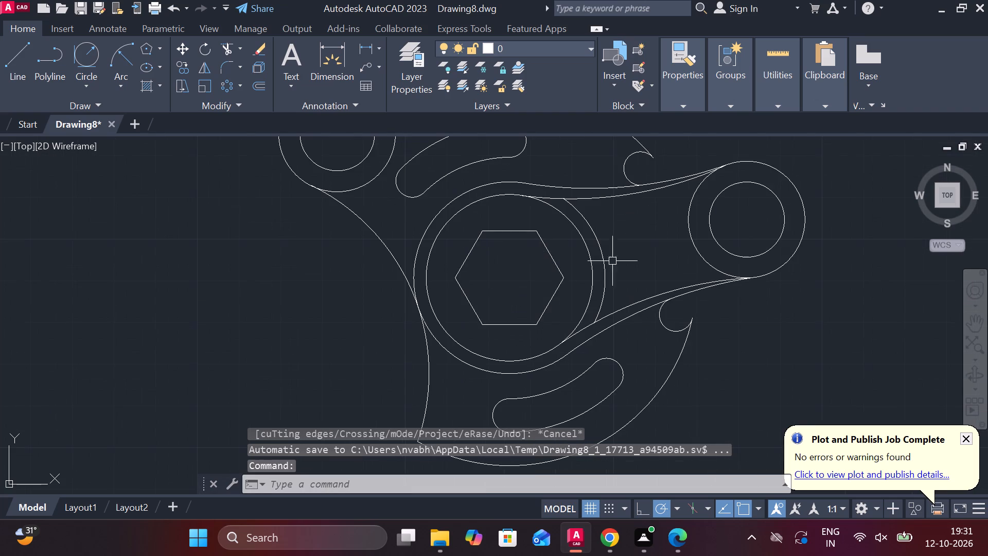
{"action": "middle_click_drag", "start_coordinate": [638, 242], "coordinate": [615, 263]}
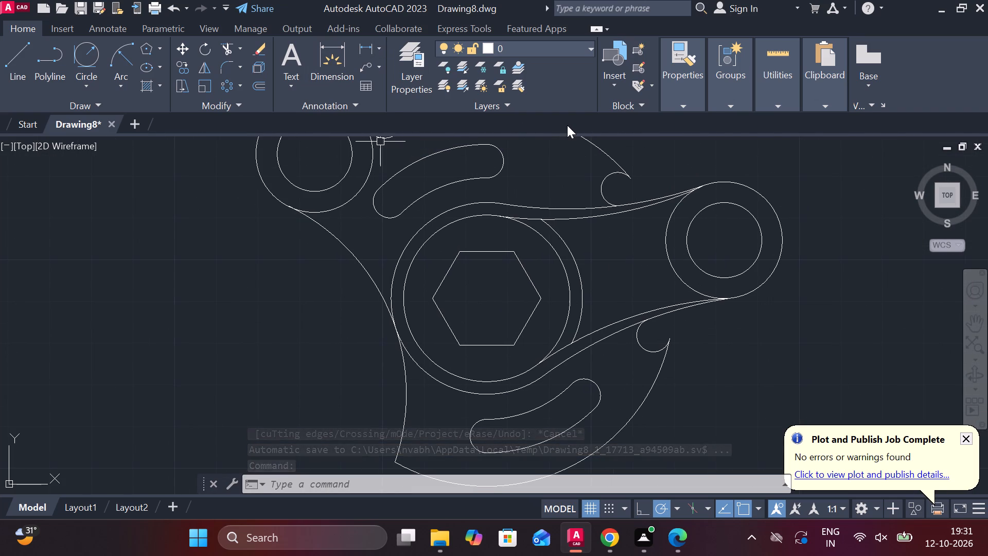
Modify the ISO-25 dimension style to an arrow size of 3 and a text height of 5.
{"action": "key", "text": "d"}
{"action": "key", "text": "Return"}
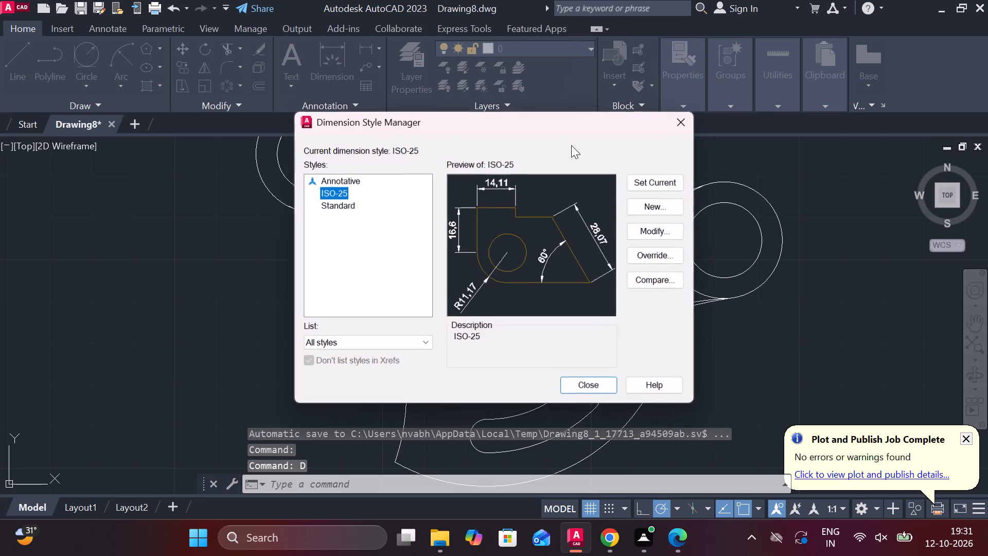
{"action": "left_click", "coordinate": [660, 235]}
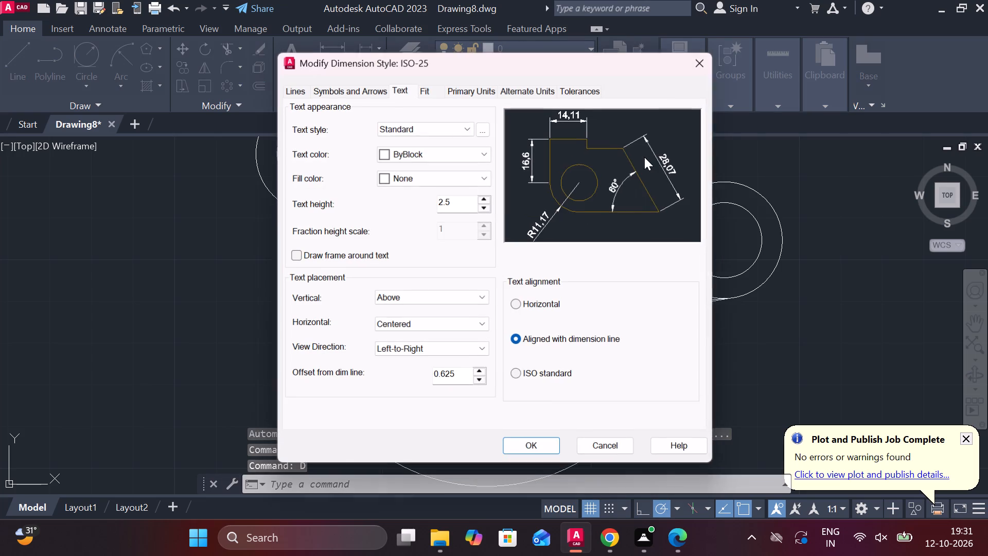
{"action": "left_click", "coordinate": [402, 89]}
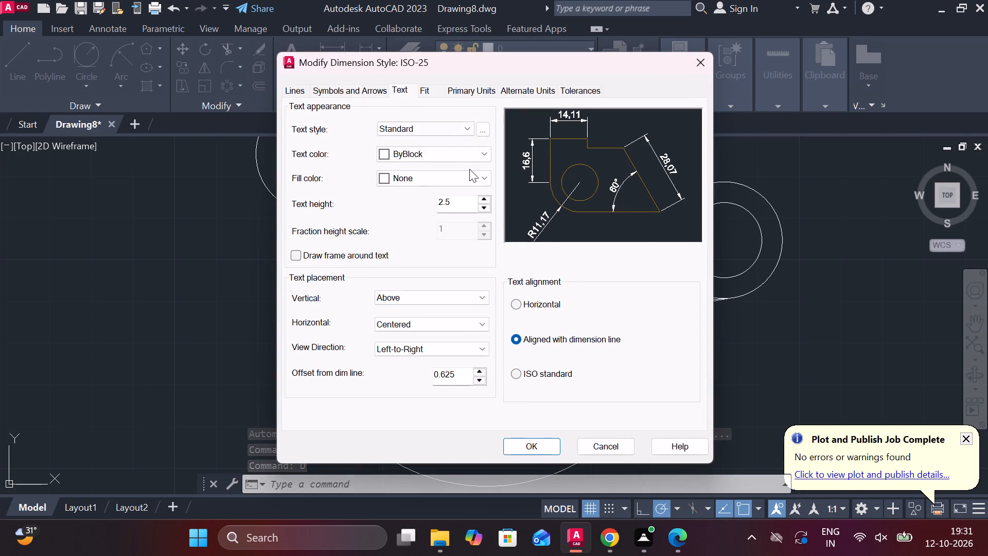
{"action": "left_click", "coordinate": [341, 83]}
{"action": "left_click", "coordinate": [342, 93]}
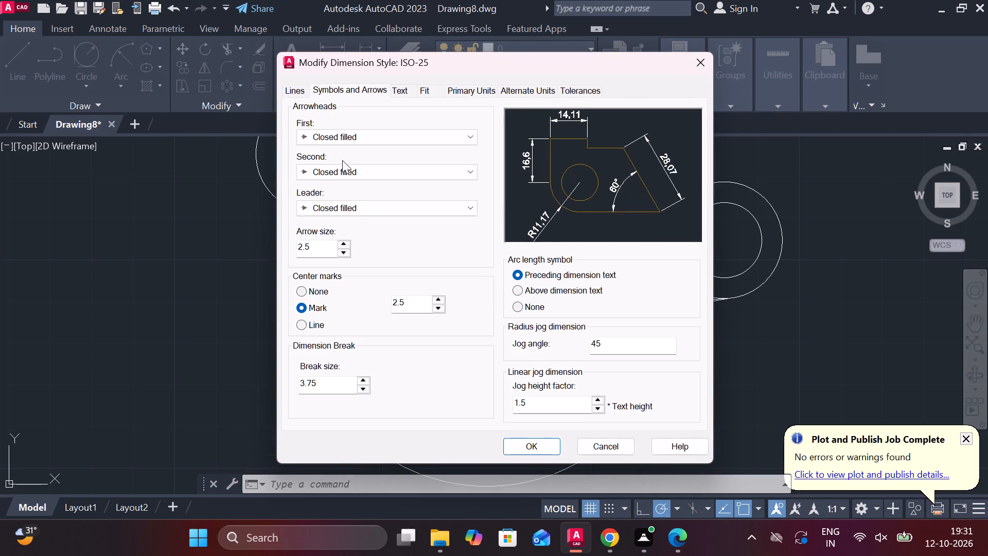
{"action": "left_click_drag", "start_coordinate": [311, 245], "coordinate": [272, 249]}
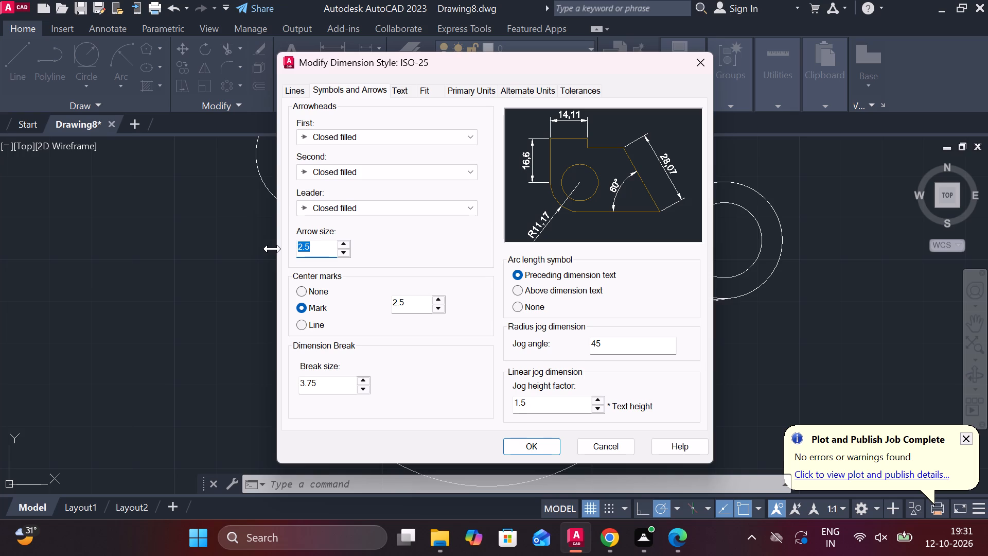
{"action": "key", "text": "3"}
{"action": "left_click", "coordinate": [407, 93]}
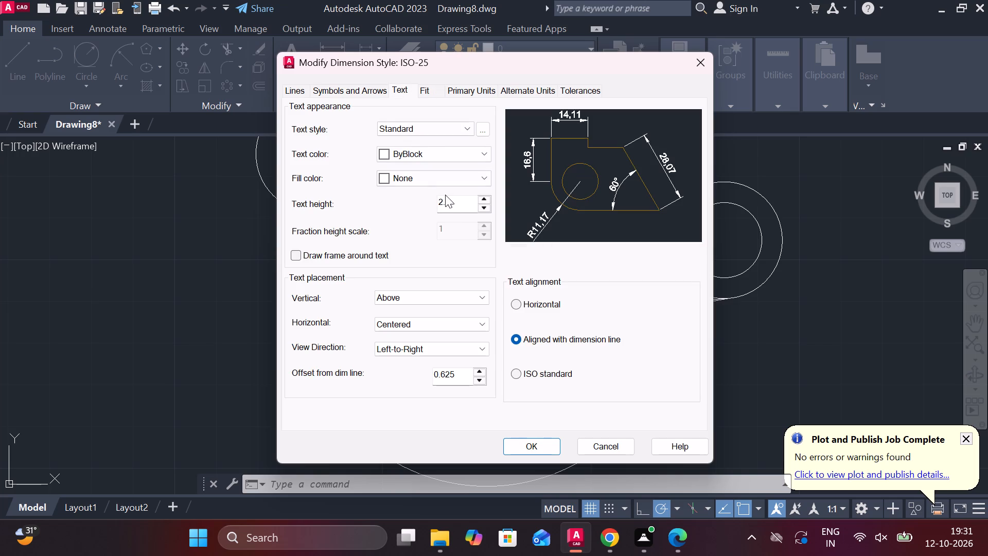
{"action": "left_click_drag", "start_coordinate": [454, 202], "coordinate": [405, 205]}
{"action": "key", "text": "5"}
Set the ISO-25 style's linear dimension precision to 0 and make the style current.
{"action": "left_click", "coordinate": [481, 91]}
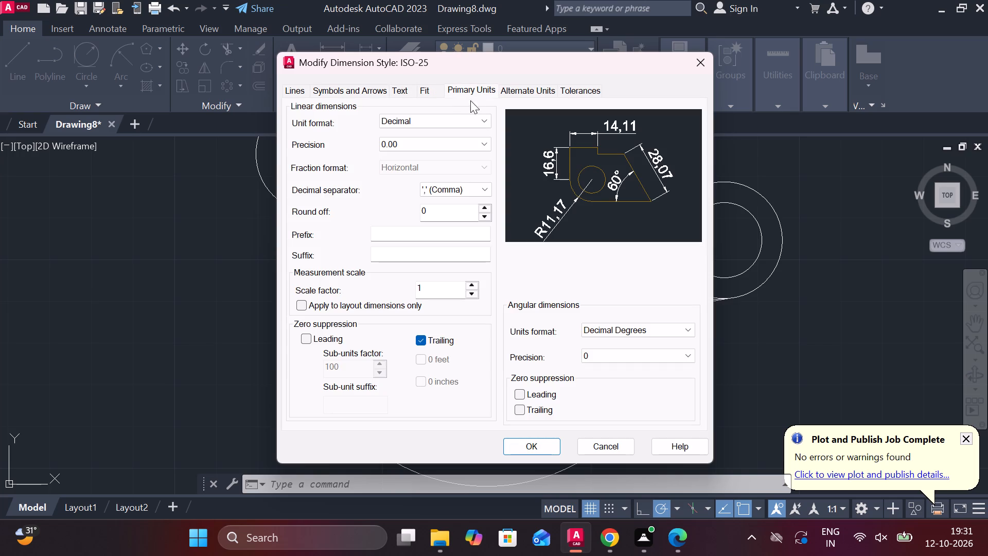
{"action": "left_click", "coordinate": [427, 142]}
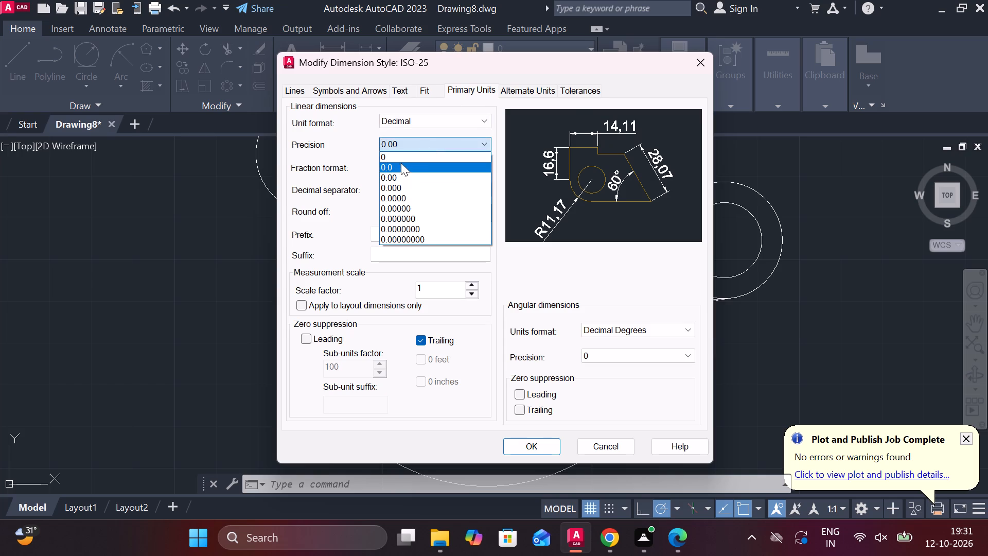
{"action": "left_click", "coordinate": [396, 160]}
{"action": "left_click", "coordinate": [534, 445]}
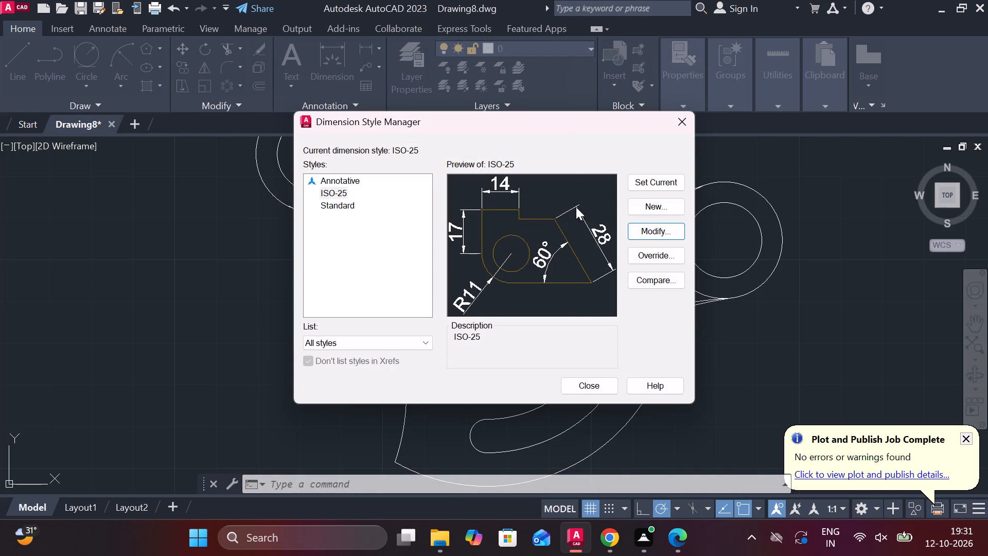
{"action": "left_click", "coordinate": [658, 184]}
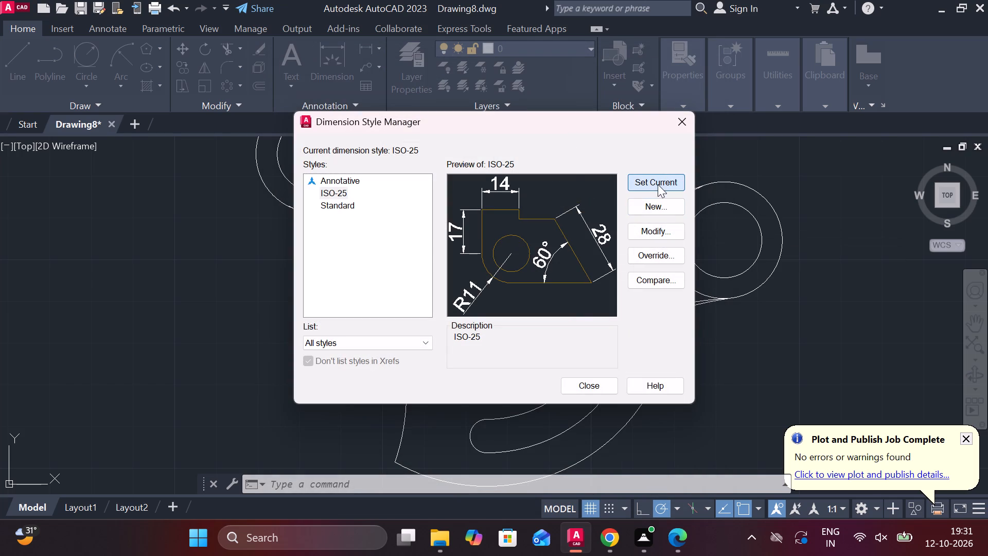
{"action": "left_click", "coordinate": [581, 386]}
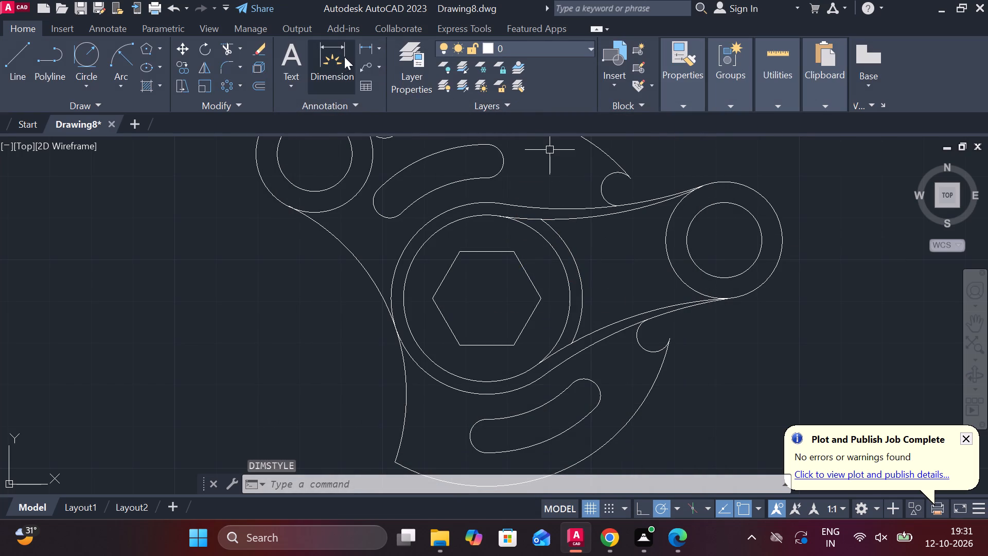
Add a vertical linear dimension between the right arm's circle centre and the hexagon's centre, placing it between the two.
{"action": "left_click", "coordinate": [365, 50]}
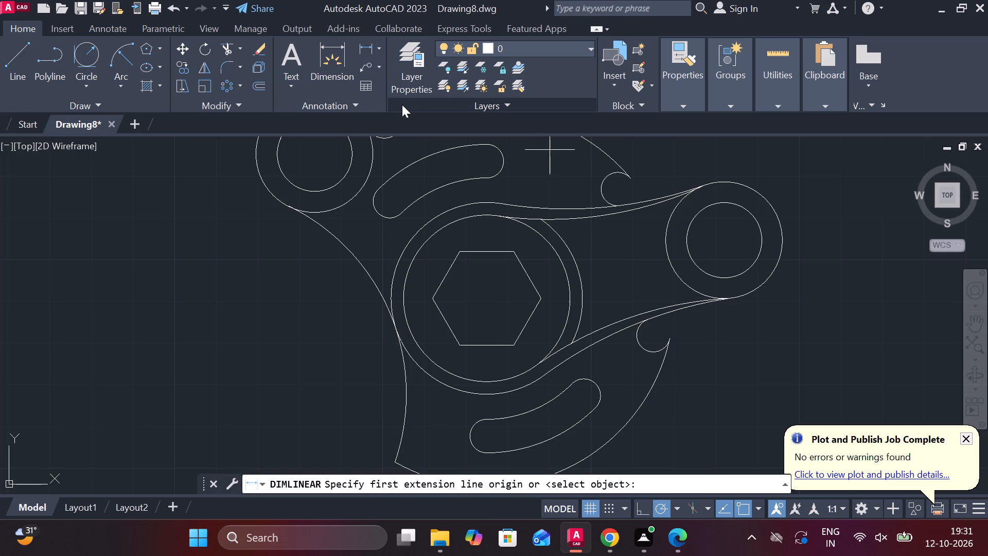
{"action": "scroll", "coordinate": [640, 255], "scroll_direction": "down", "scroll_amount": 1}
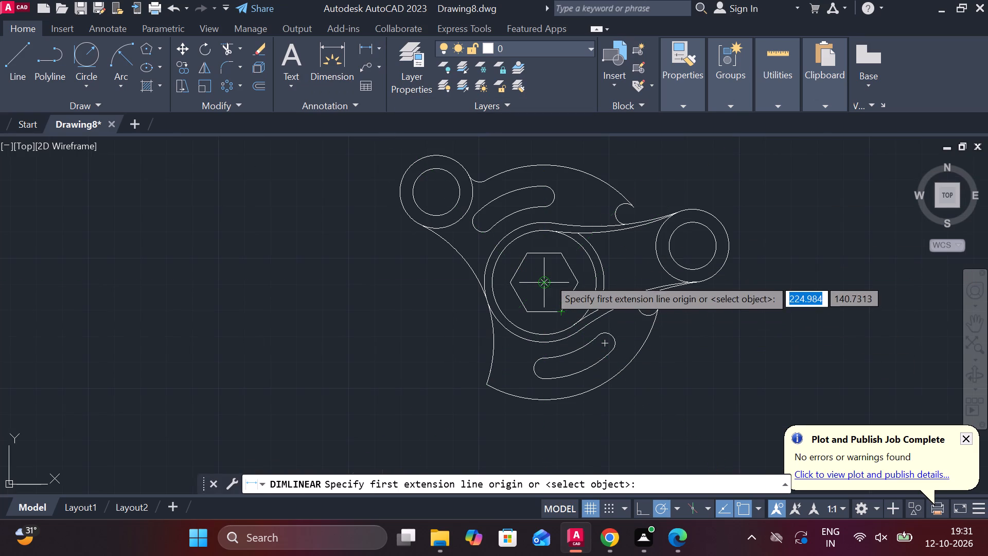
{"action": "left_click", "coordinate": [694, 246]}
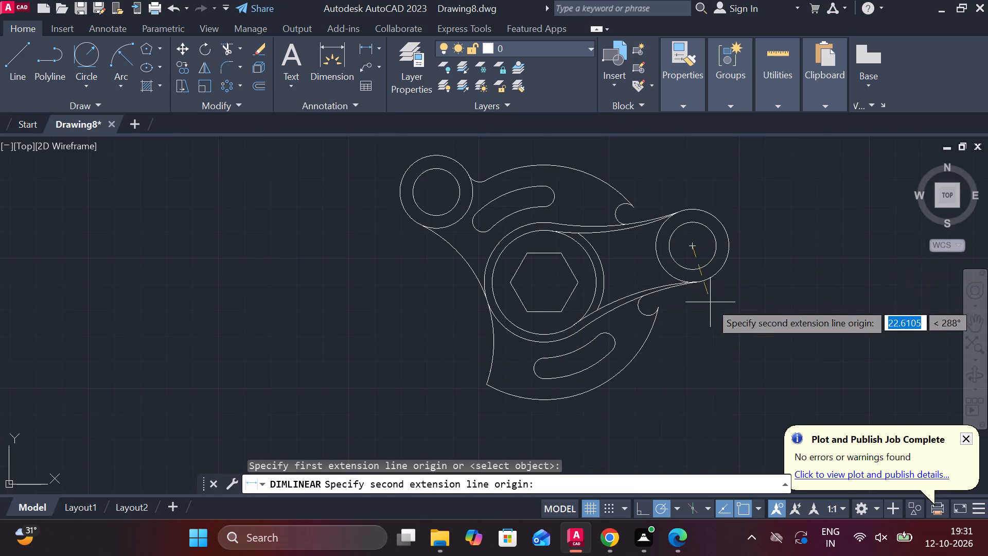
{"action": "left_click_drag", "start_coordinate": [542, 283], "coordinate": [546, 284]}
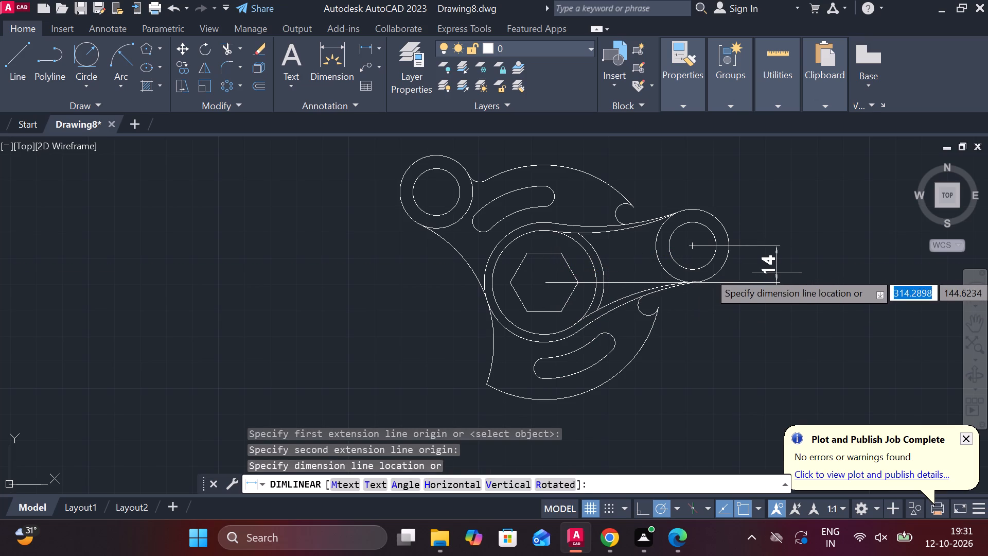
{"action": "middle_click_drag", "start_coordinate": [777, 272], "coordinate": [720, 291]}
{"action": "scroll", "coordinate": [710, 293], "scroll_direction": "up", "scroll_amount": 1}
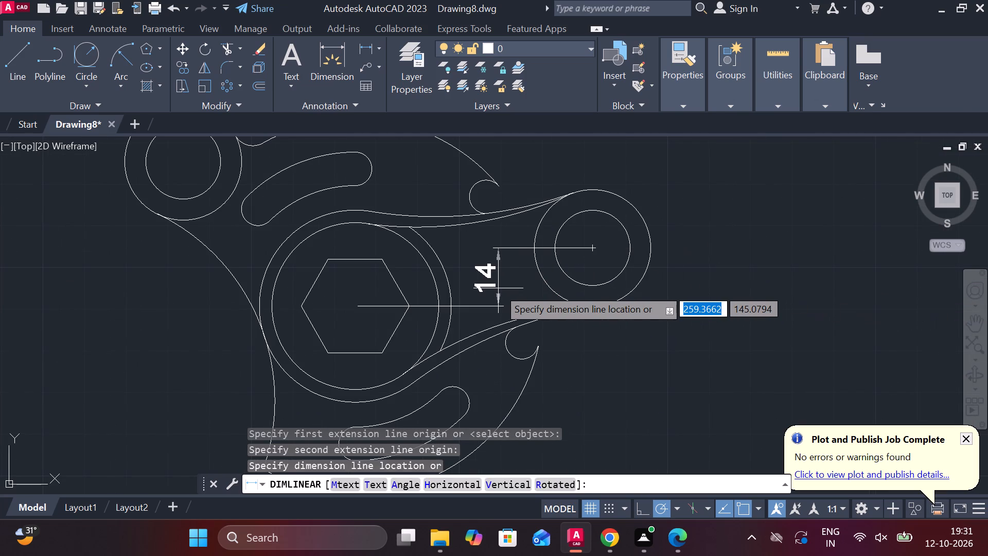
{"action": "left_click", "coordinate": [496, 285]}
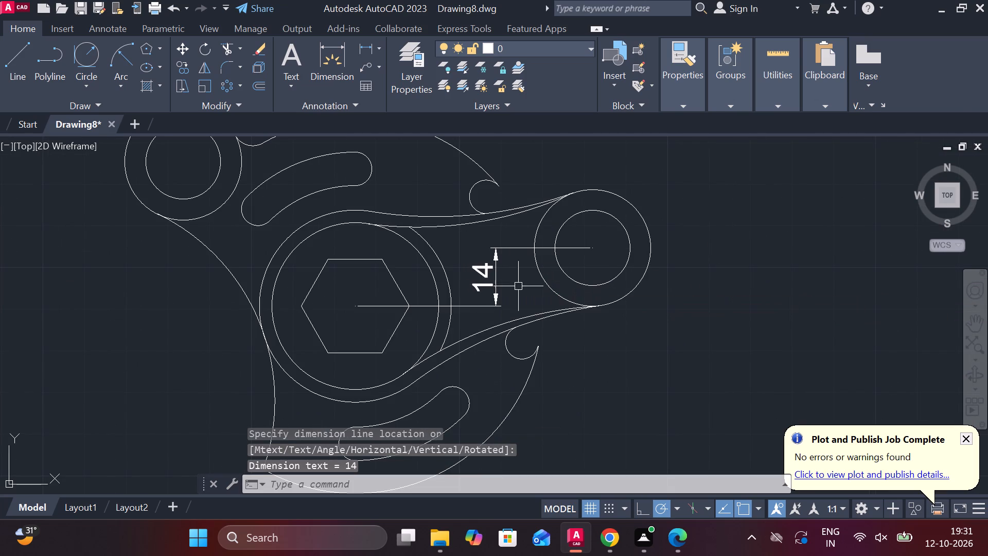
Add a horizontal linear dimension from the hexagon's bottom edge midpoint to the right arm's circle centre, placed below the hexagon.
{"action": "scroll", "coordinate": [528, 260], "scroll_direction": "down", "scroll_amount": 2}
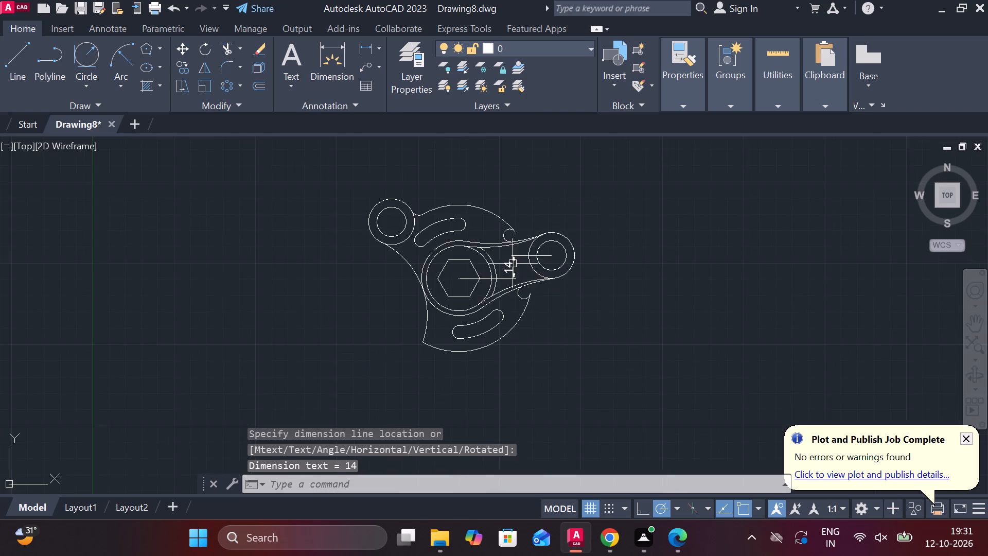
{"action": "scroll", "coordinate": [511, 264], "scroll_direction": "up", "scroll_amount": 2}
{"action": "key", "text": "space"}
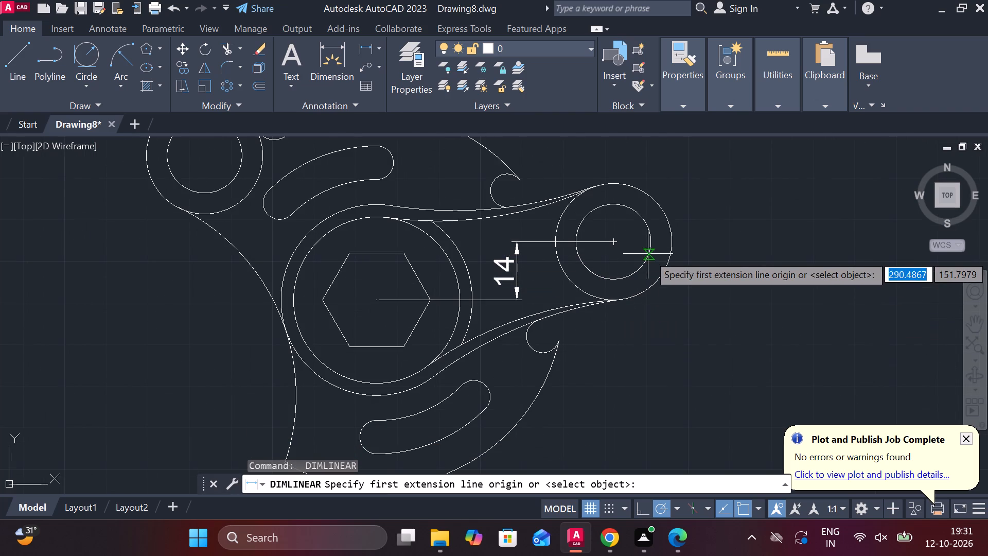
{"action": "left_click", "coordinate": [383, 355]}
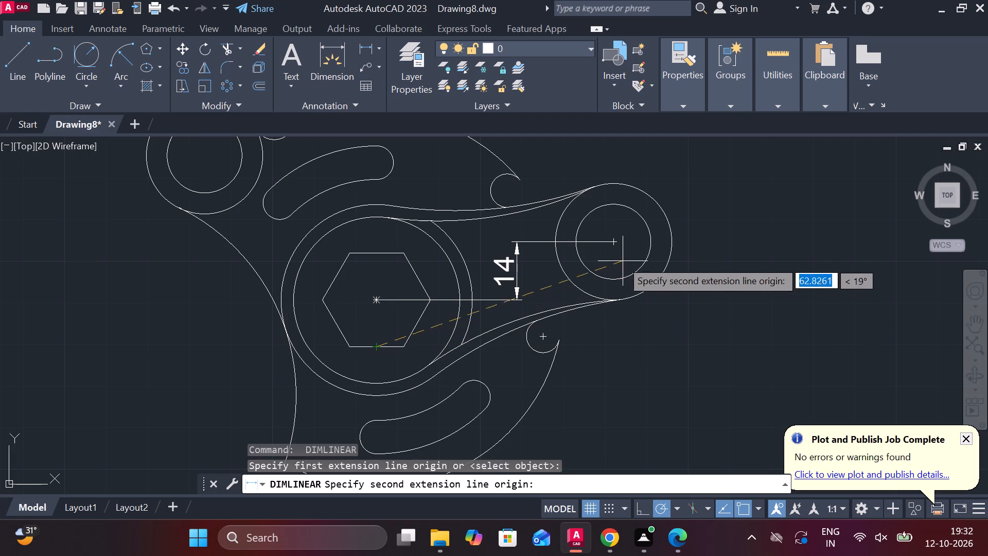
{"action": "left_click", "coordinate": [614, 242]}
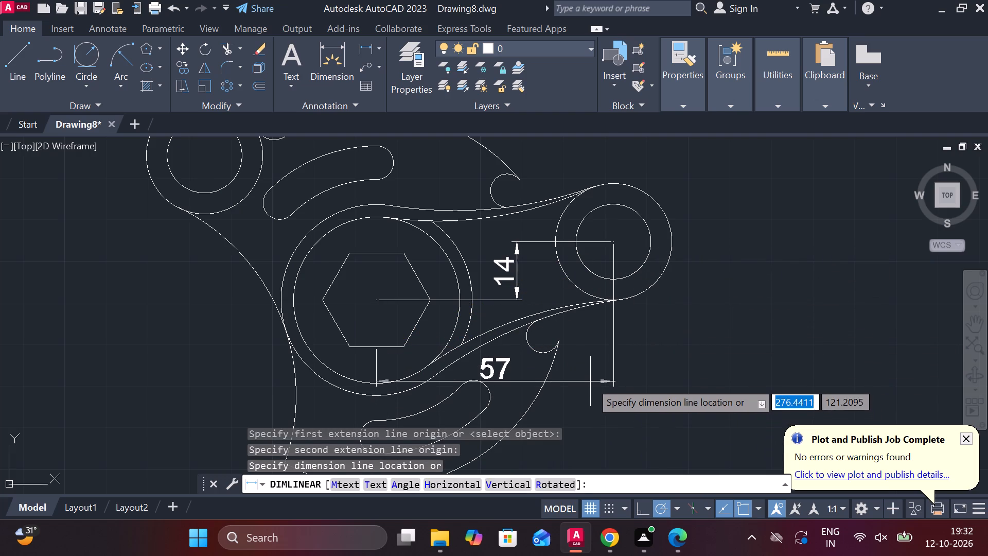
{"action": "scroll", "coordinate": [590, 377], "scroll_direction": "up", "scroll_amount": 2}
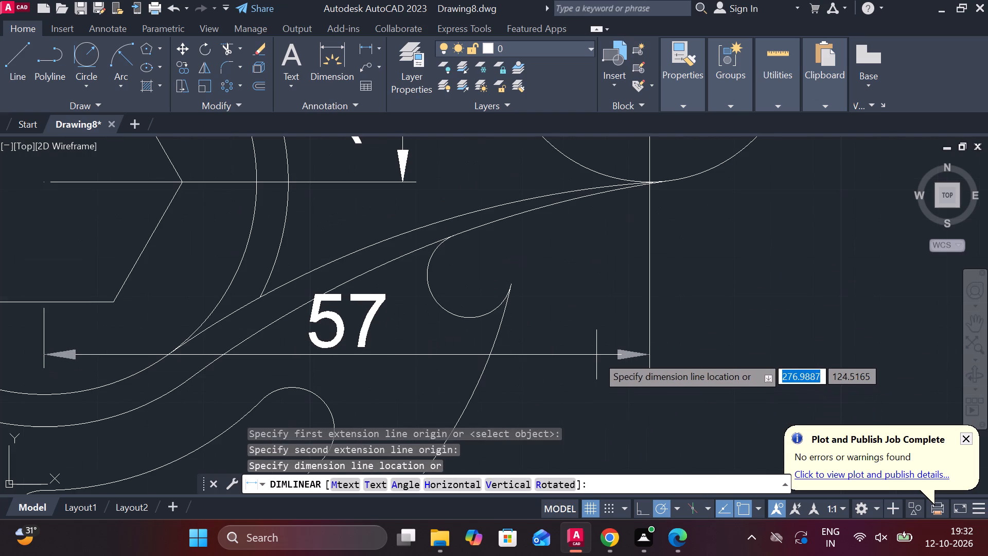
{"action": "left_click", "coordinate": [604, 373]}
{"action": "scroll", "coordinate": [586, 361], "scroll_direction": "down", "scroll_amount": 1}
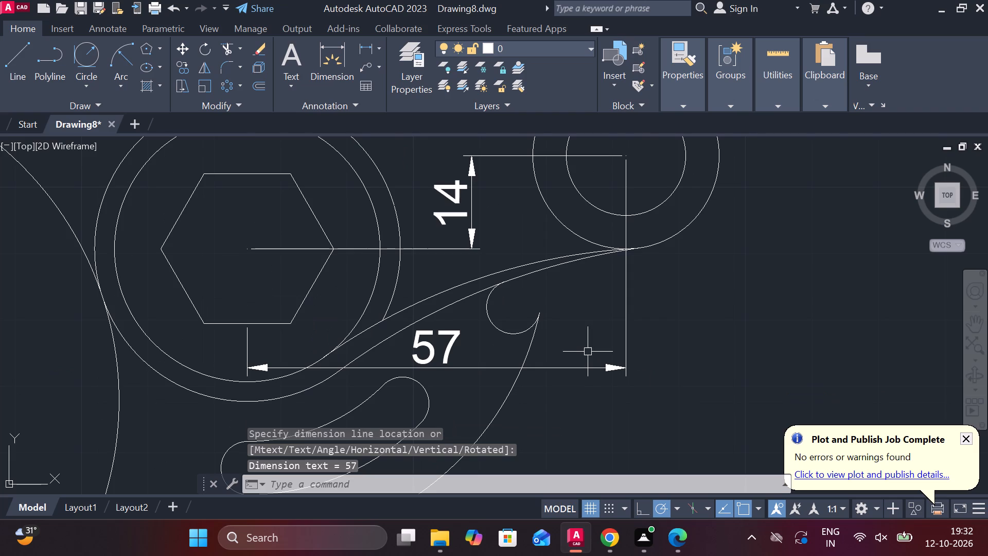
{"action": "scroll", "coordinate": [815, 444], "scroll_direction": "down", "scroll_amount": 2}
{"action": "scroll", "coordinate": [735, 374], "scroll_direction": "down", "scroll_amount": 1}
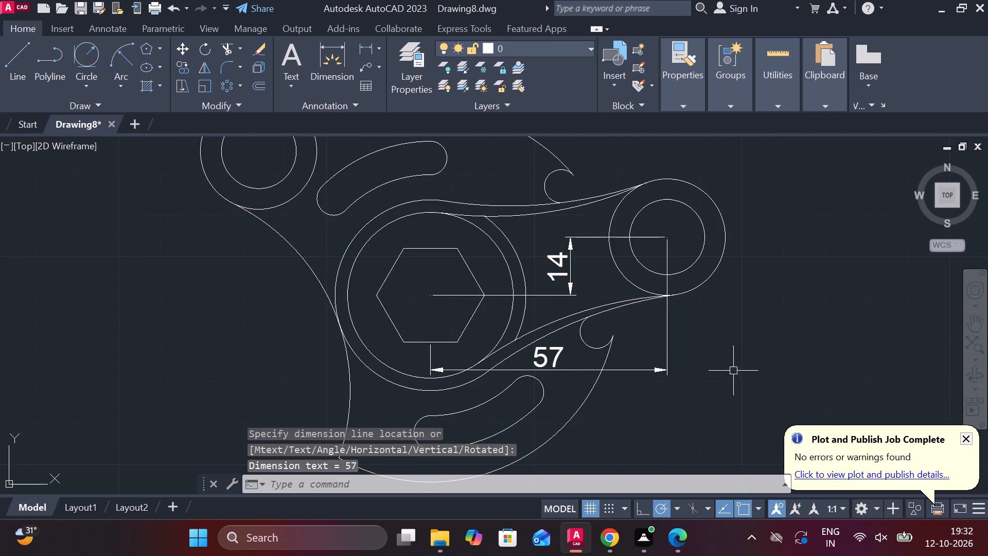
{"action": "scroll", "coordinate": [725, 355], "scroll_direction": "down", "scroll_amount": 1}
{"action": "key", "text": "Escape"}
Modify the ISO-25 dimension style to a text height of 3.5 and set the style current.
{"action": "type", "text": "D"}
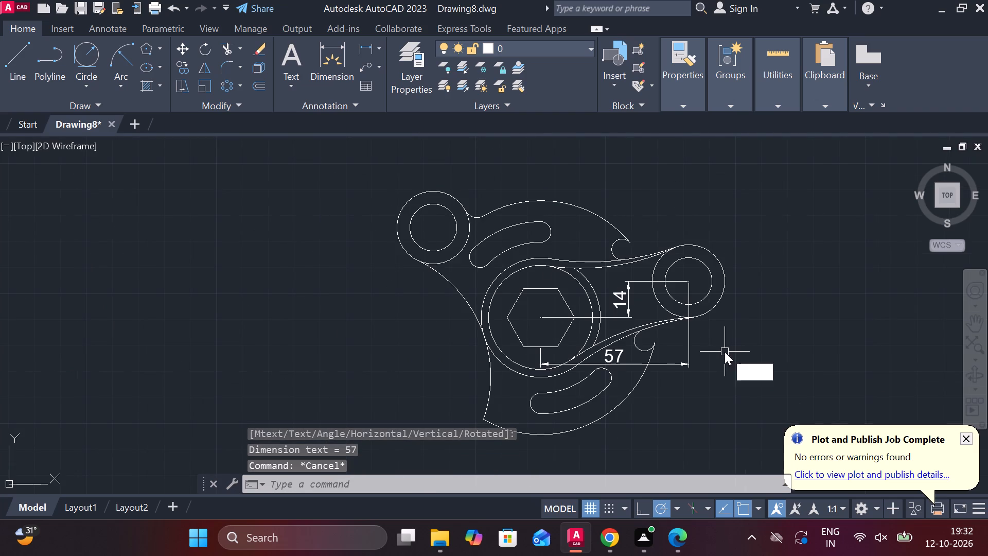
{"action": "key", "text": "space"}
{"action": "left_click", "coordinate": [655, 234]}
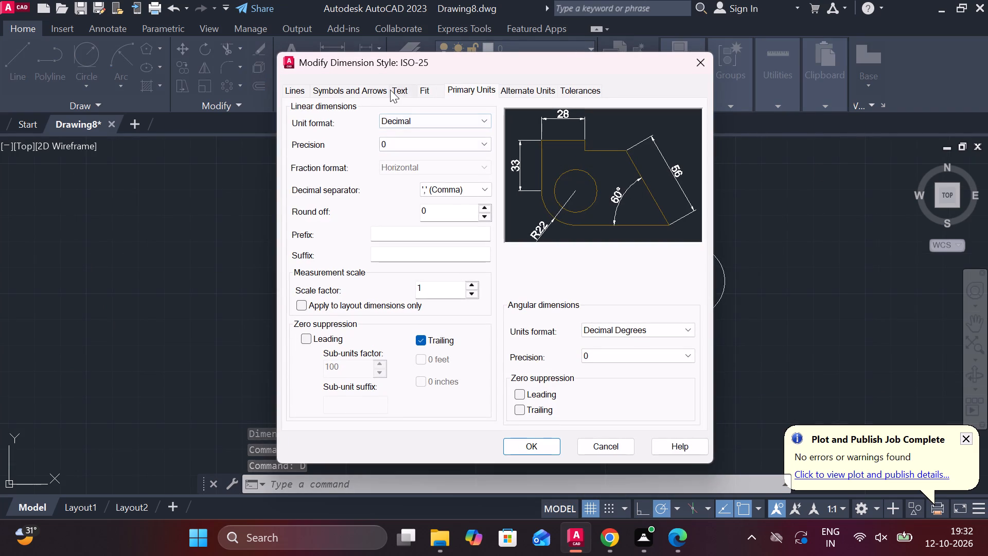
{"action": "left_click", "coordinate": [390, 90]}
{"action": "left_click", "coordinate": [410, 89]}
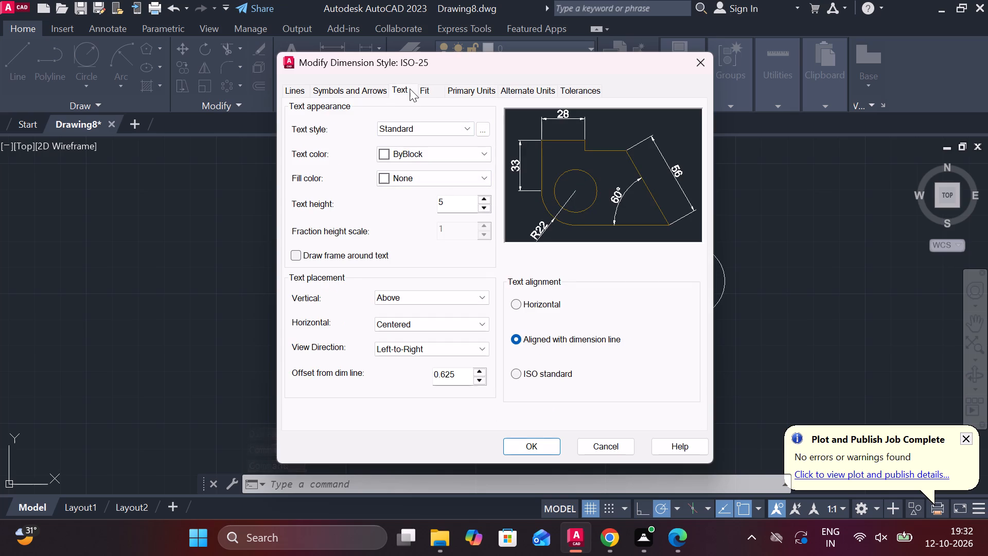
{"action": "left_click", "coordinate": [428, 93]}
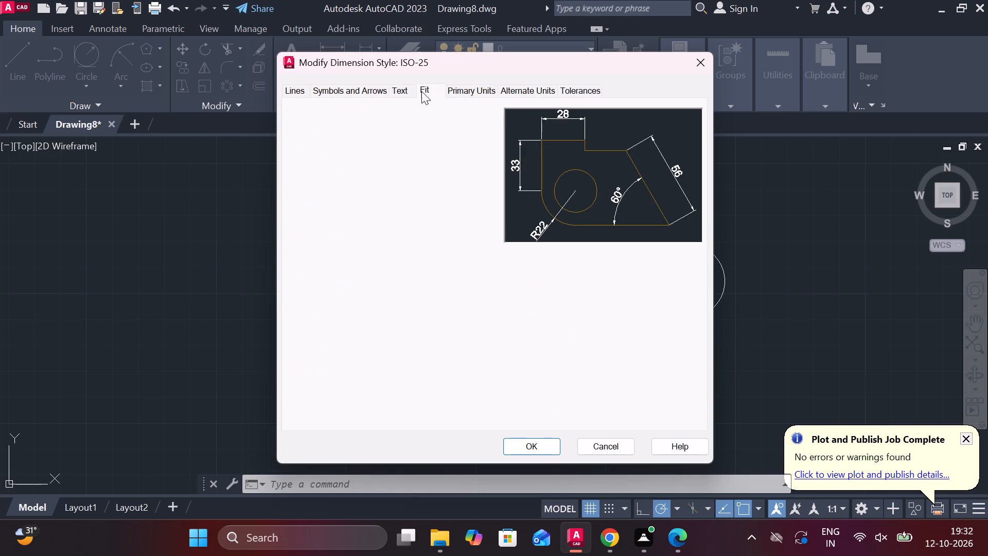
{"action": "left_click", "coordinate": [367, 89]}
{"action": "left_click", "coordinate": [406, 96]}
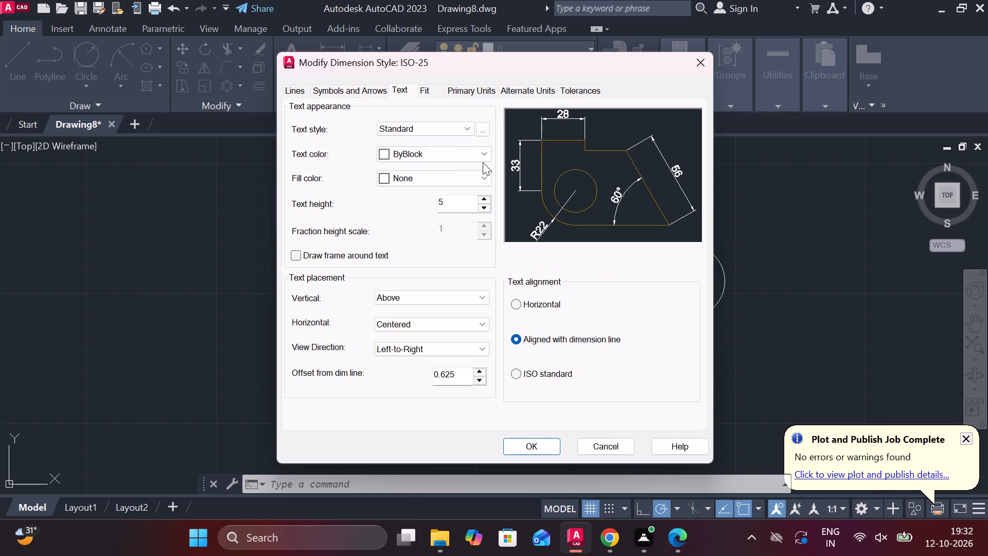
{"action": "left_click_drag", "start_coordinate": [457, 205], "coordinate": [414, 205]}
{"action": "type", "text": "3,"}
{"action": "key", "text": "BackSpace"}
{"action": "type", "text": ".5"}
{"action": "left_click", "coordinate": [542, 450]}
{"action": "left_click", "coordinate": [650, 187]}
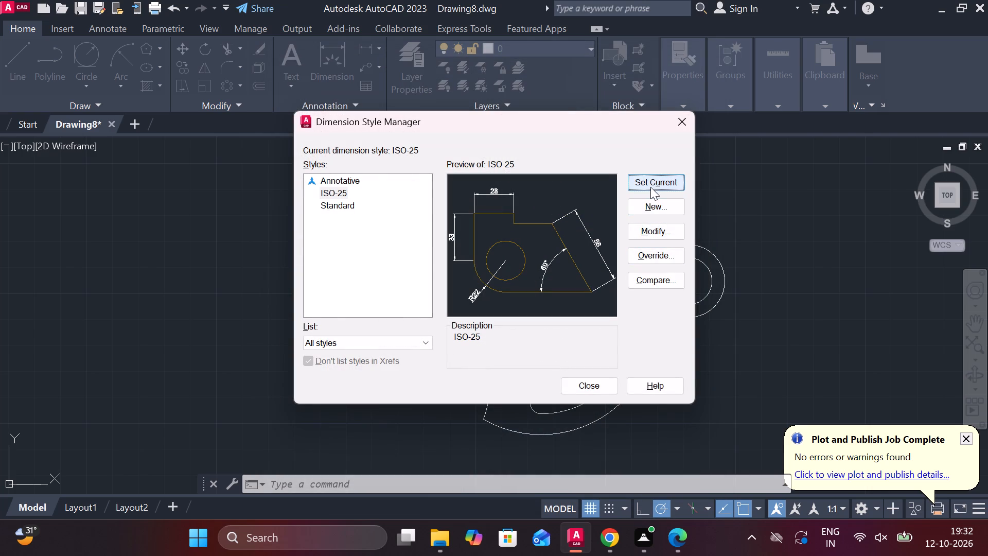
{"action": "left_click", "coordinate": [611, 379]}
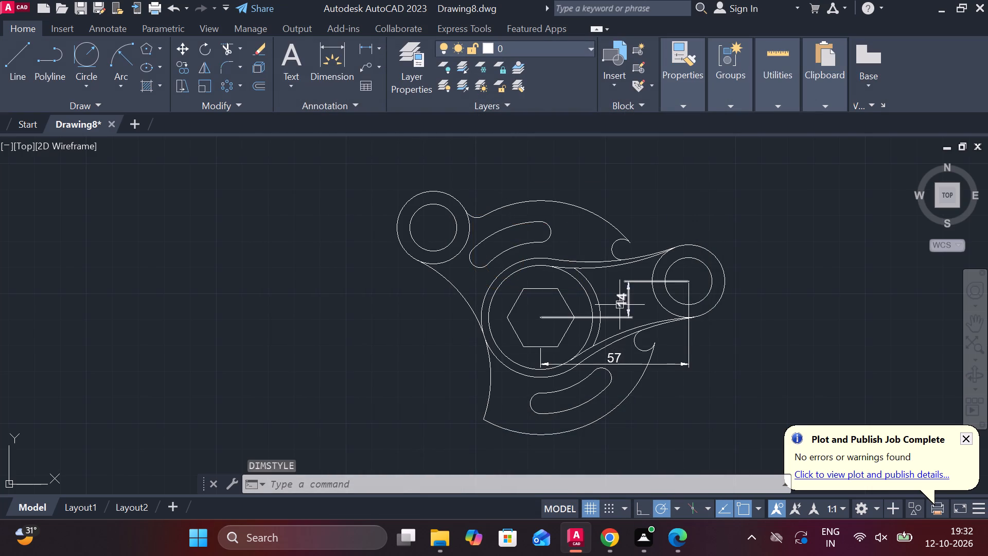
Add a radius dimension to the lower of the two arcs along the right arm's upper edge, placed above it.
{"action": "scroll", "coordinate": [620, 304], "scroll_direction": "up", "scroll_amount": 1}
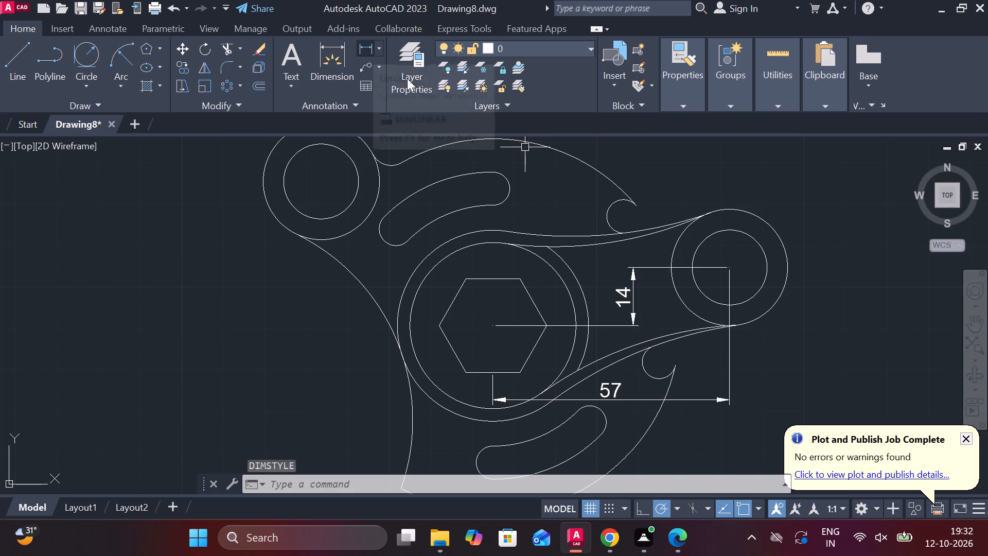
{"action": "left_click", "coordinate": [372, 45]}
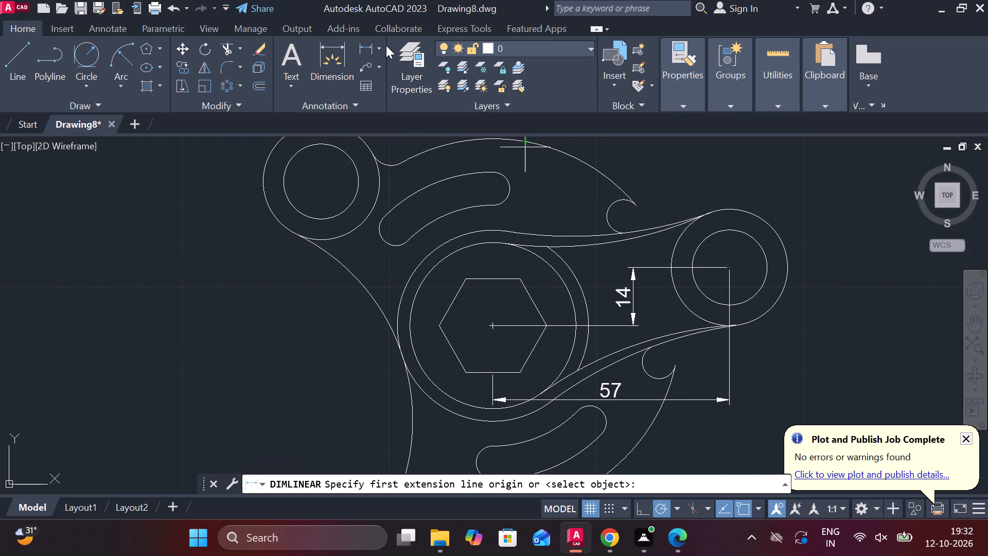
{"action": "left_click", "coordinate": [380, 54]}
{"action": "left_click", "coordinate": [394, 192]}
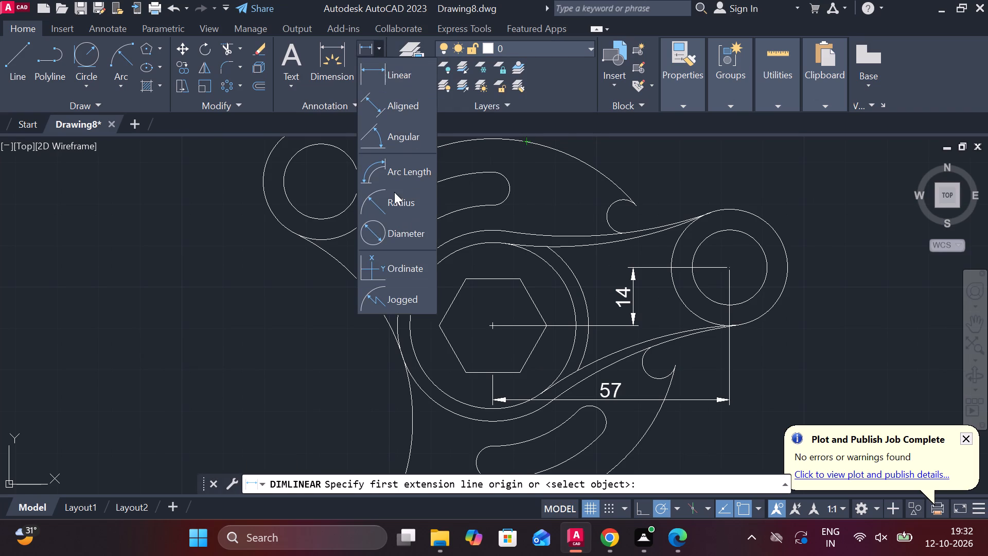
{"action": "middle_click_drag", "start_coordinate": [484, 196], "coordinate": [438, 261]}
{"action": "scroll", "coordinate": [659, 272], "scroll_direction": "up", "scroll_amount": 1}
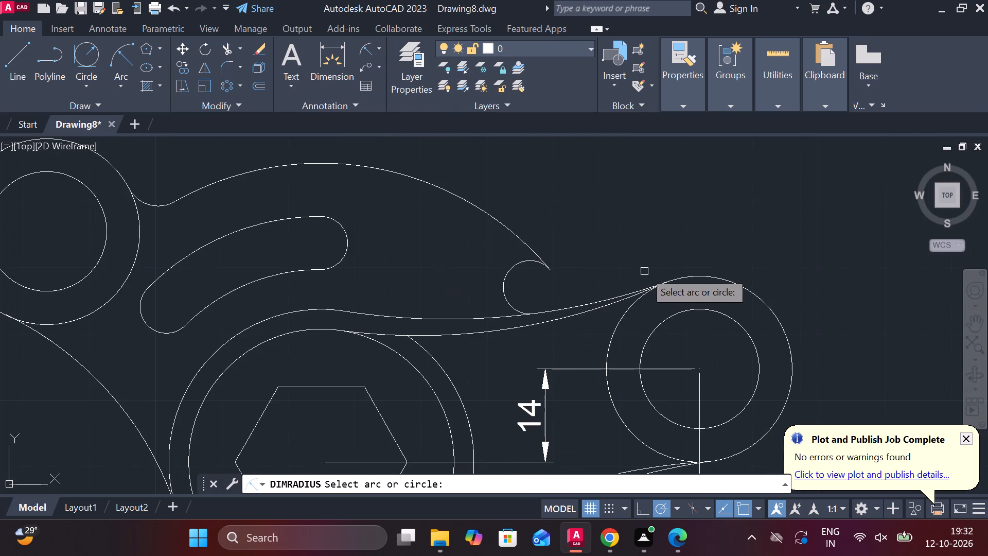
{"action": "left_click", "coordinate": [590, 308]}
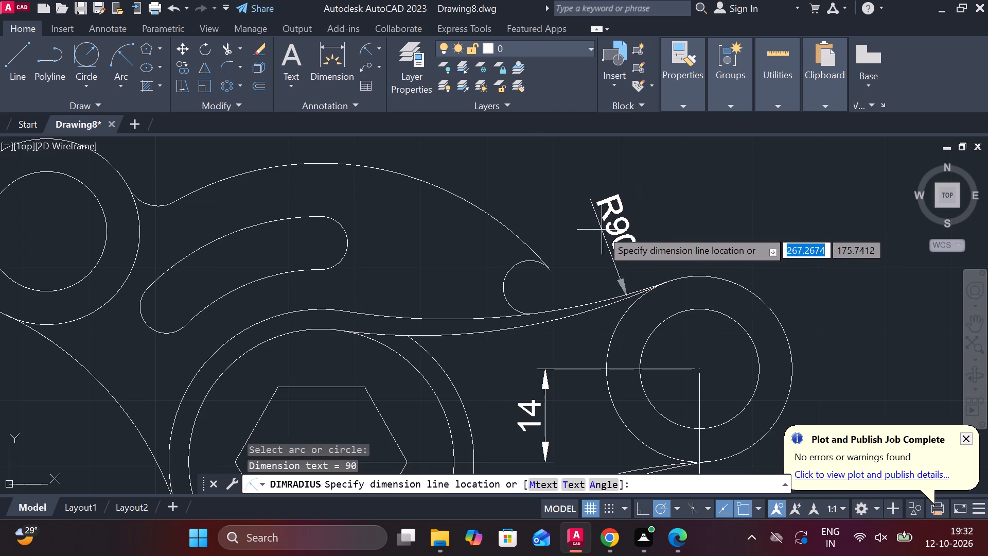
{"action": "left_click", "coordinate": [577, 234]}
Add a radius dimension to the upper of the two arcs along the right arm's upper edge, placed above it.
{"action": "key", "text": "space"}
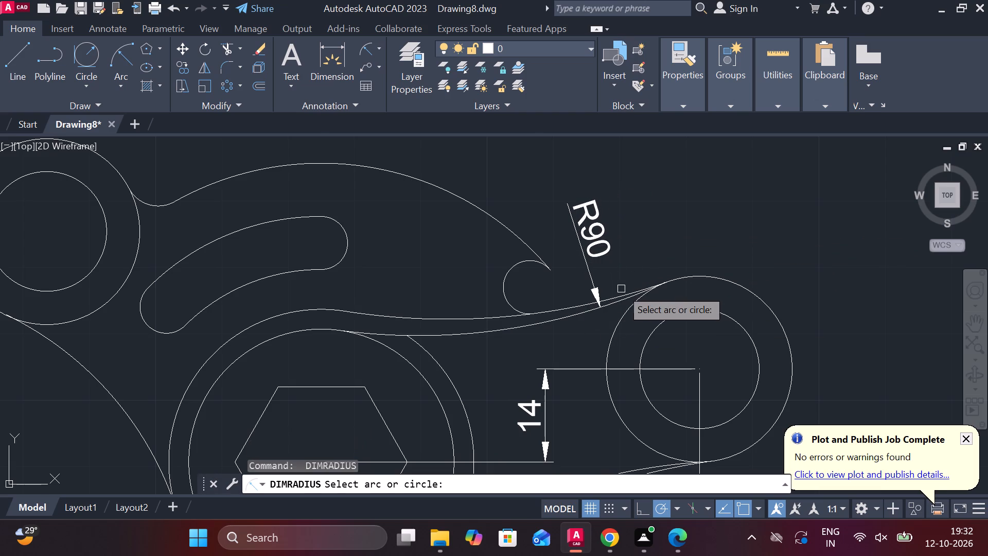
{"action": "scroll", "coordinate": [637, 293], "scroll_direction": "up", "scroll_amount": 2}
{"action": "left_click", "coordinate": [636, 286]}
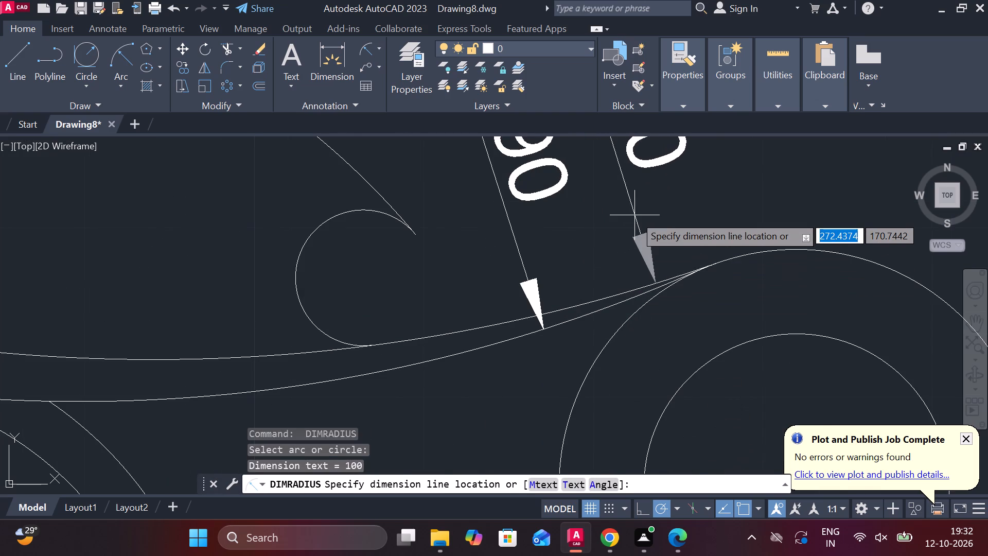
{"action": "scroll", "coordinate": [634, 215], "scroll_direction": "down", "scroll_amount": 3}
{"action": "left_click", "coordinate": [634, 215]}
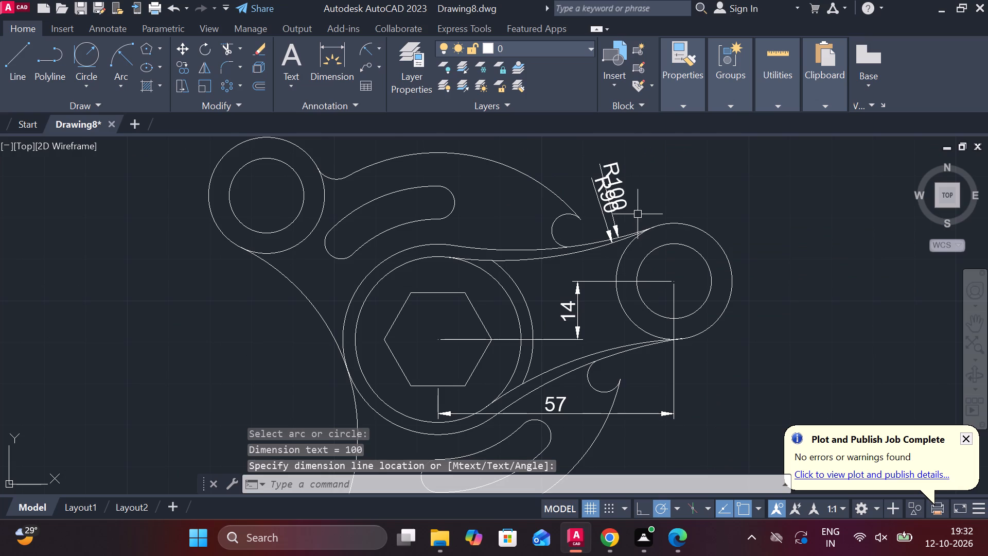
Move the R100 dimension along its arc toward the right arm's circles, clear of the R90 dimension.
{"action": "scroll", "coordinate": [629, 200], "scroll_direction": "up", "scroll_amount": 1}
{"action": "left_click", "coordinate": [626, 200]}
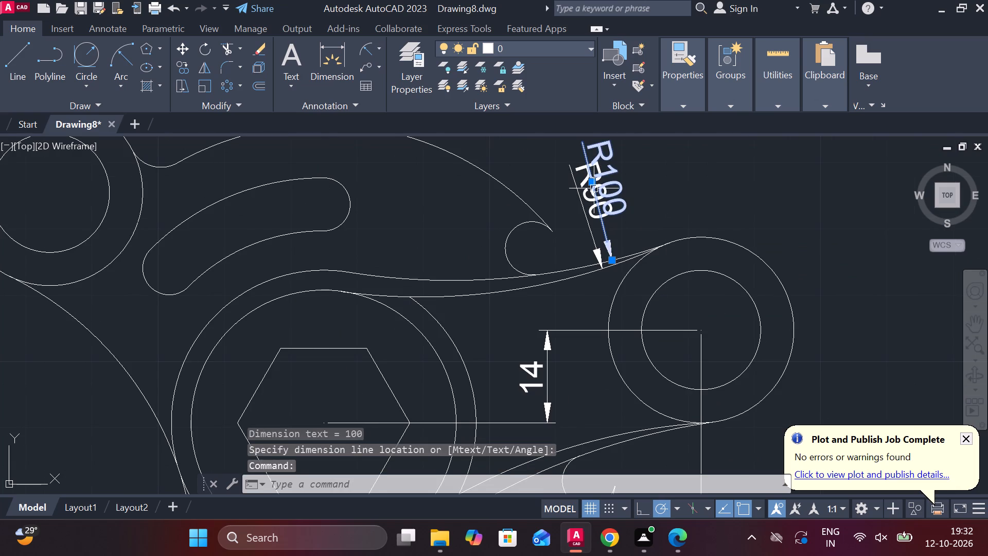
{"action": "left_click", "coordinate": [594, 182]}
{"action": "left_click", "coordinate": [631, 181]}
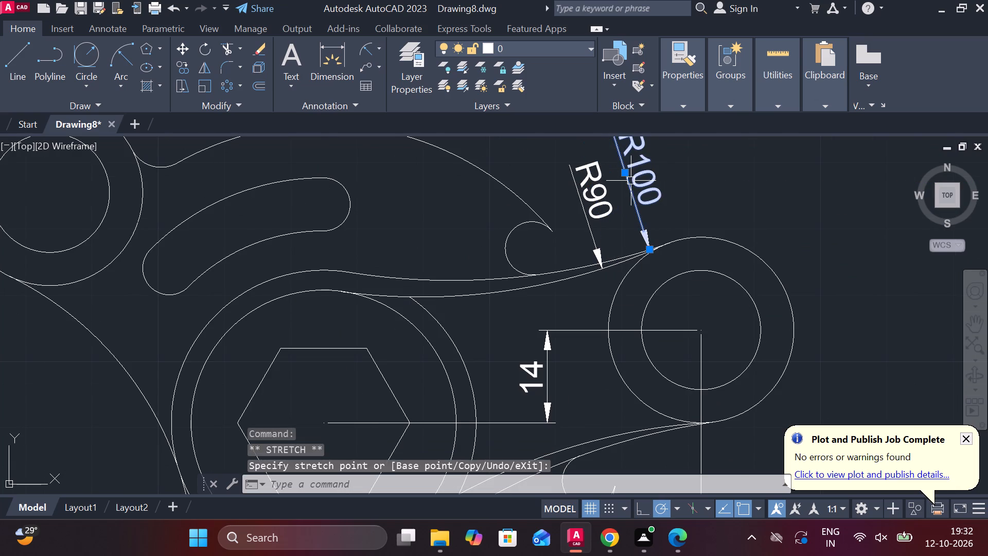
{"action": "key", "text": "Escape"}
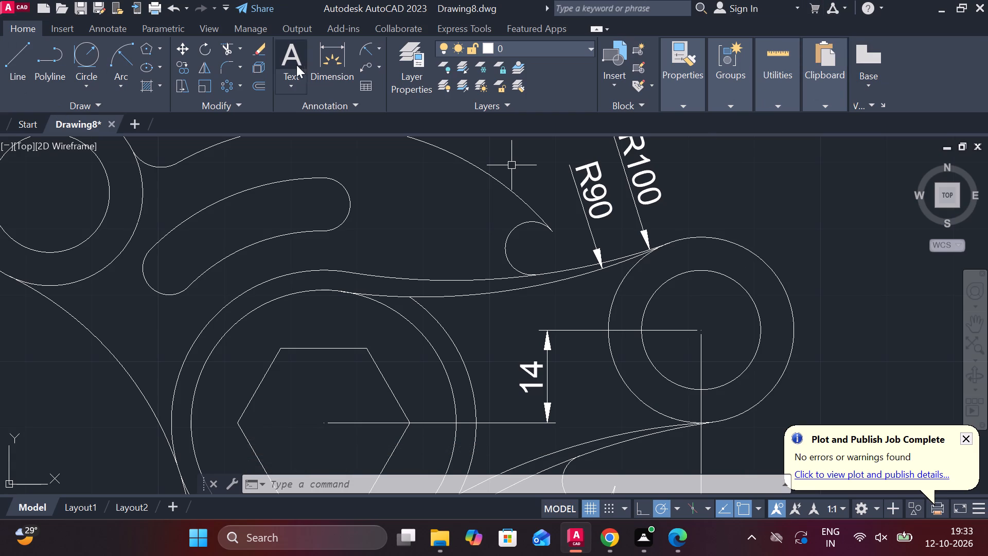
Add a radius dimension to the rounded right end of the upper curved slot, placed above the outer outline.
{"action": "left_click", "coordinate": [367, 55]}
{"action": "middle_click_drag", "start_coordinate": [359, 219], "coordinate": [381, 238]}
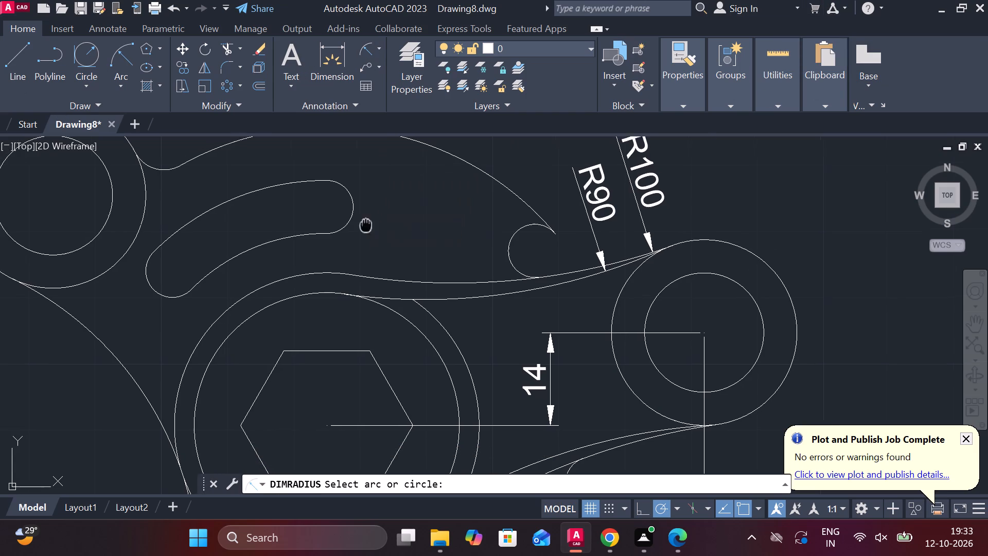
{"action": "middle_click_drag", "start_coordinate": [381, 238], "coordinate": [403, 285]}
{"action": "left_click", "coordinate": [387, 255]}
{"action": "left_click", "coordinate": [449, 156]}
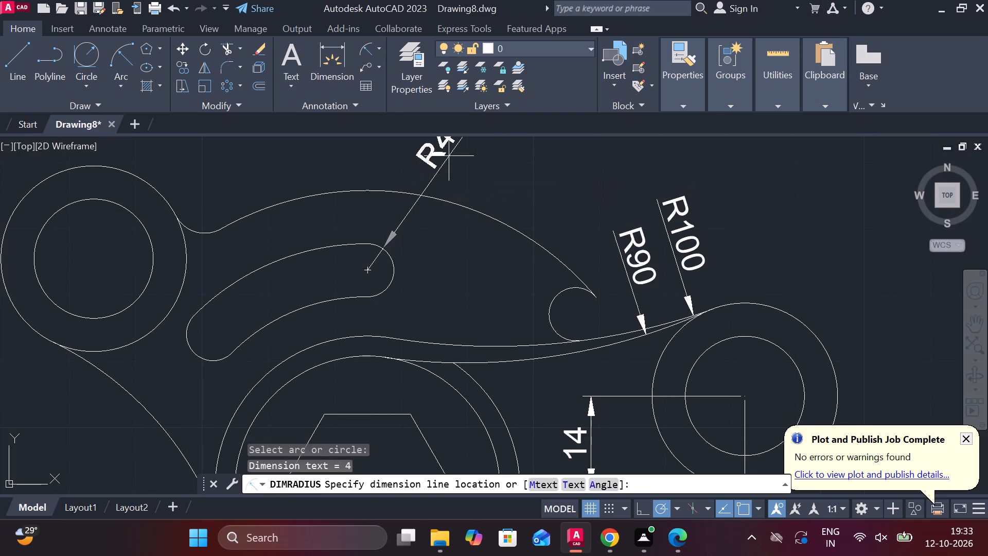
{"action": "scroll", "coordinate": [448, 202], "scroll_direction": "down", "scroll_amount": 2}
{"action": "scroll", "coordinate": [349, 181], "scroll_direction": "up", "scroll_amount": 1}
Add a radius dimension to the fillet joining the upper-left outer circle and the outline arc, placed above the fillet.
{"action": "key", "text": "space"}
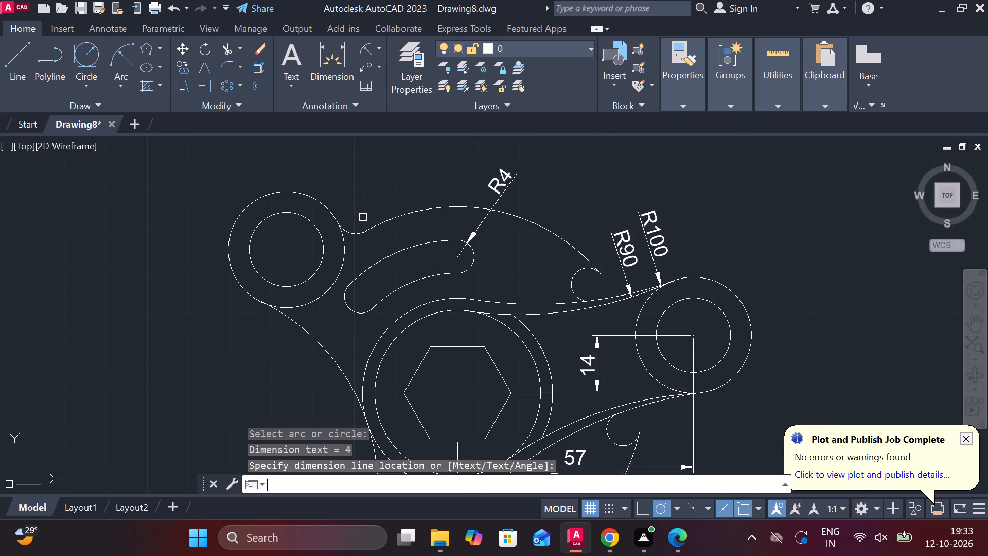
{"action": "left_click", "coordinate": [352, 232]}
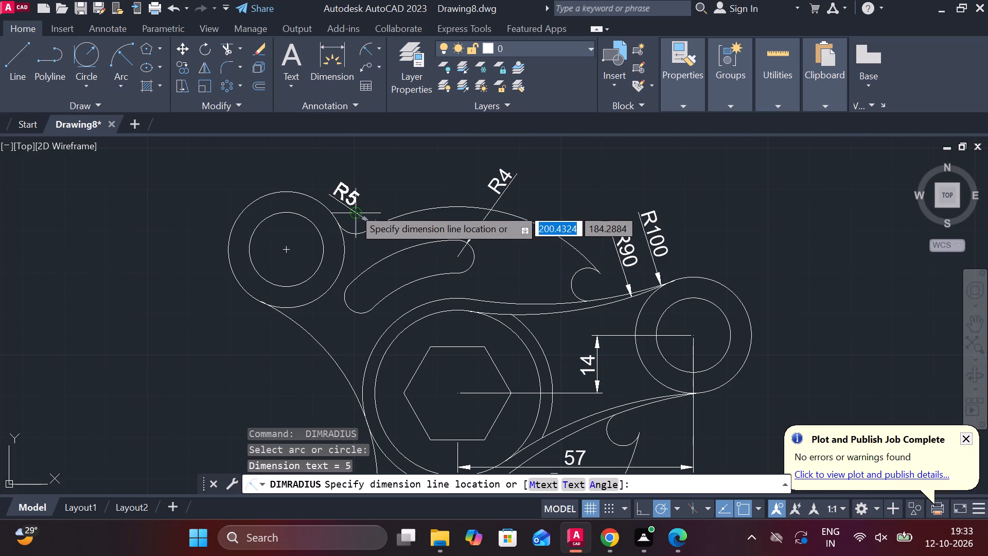
{"action": "scroll", "coordinate": [348, 219], "scroll_direction": "up", "scroll_amount": 2}
{"action": "left_click", "coordinate": [356, 235]}
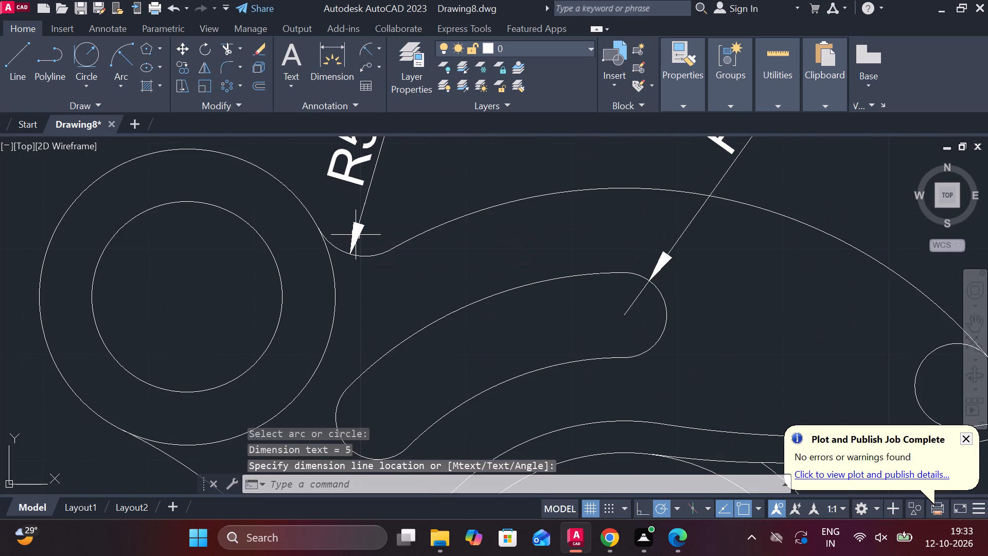
{"action": "scroll", "coordinate": [356, 235], "scroll_direction": "down", "scroll_amount": 2}
Add a radius dimension to the upper-left arm's outer circle, placed above and to the left of it.
{"action": "middle_click_drag", "start_coordinate": [208, 205], "coordinate": [264, 217]}
{"action": "key", "text": "space"}
{"action": "double_click", "coordinate": [339, 213]}
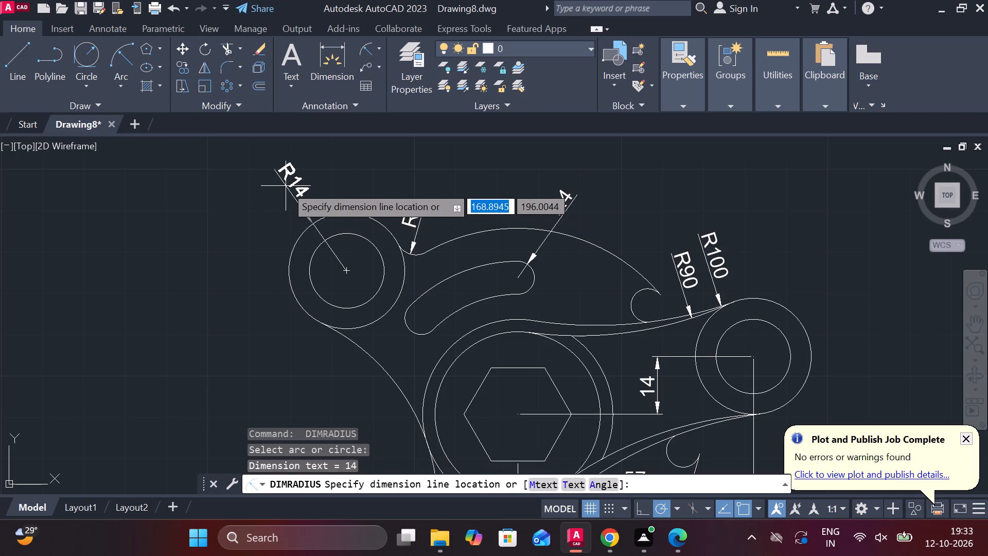
{"action": "left_click", "coordinate": [286, 186]}
Add a radius dimension to the upper-left arm's inner circle, placed outside the arm to its left.
{"action": "key", "text": "space"}
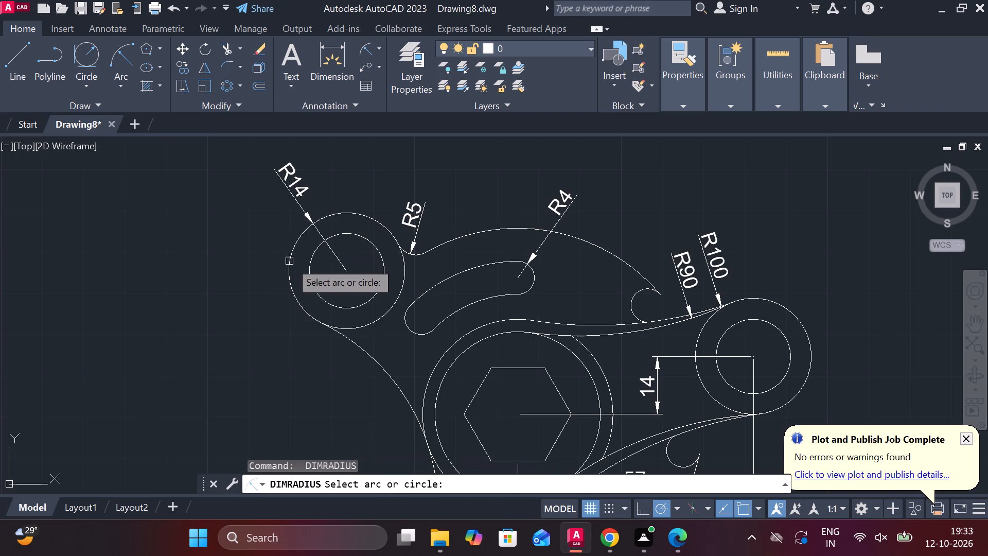
{"action": "left_click", "coordinate": [313, 273]}
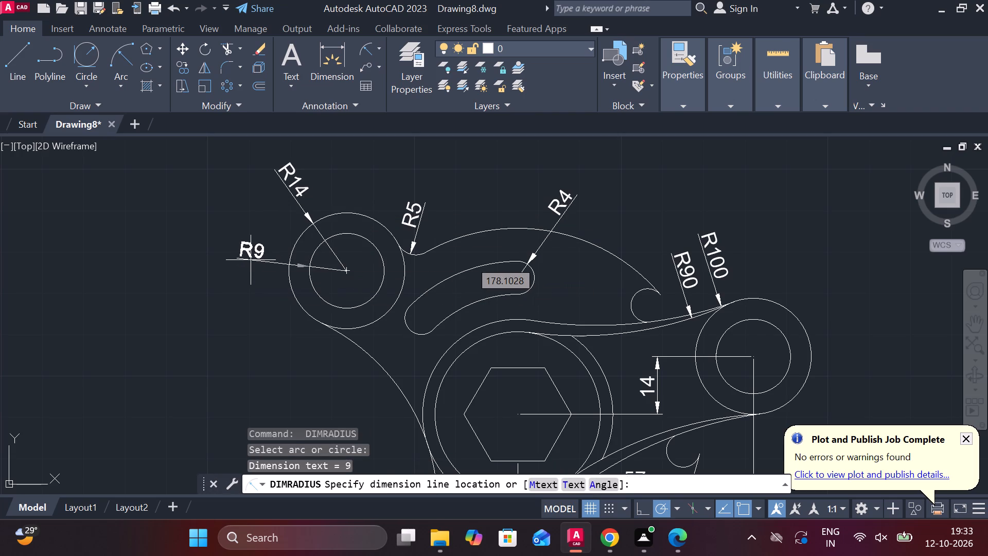
{"action": "left_click", "coordinate": [251, 260]}
Add a radius dimension to the concave arc running from the upper-left arm past the central circles, placed to its lower left.
{"action": "middle_click_drag", "start_coordinate": [235, 316], "coordinate": [245, 163]}
{"action": "key", "text": "space"}
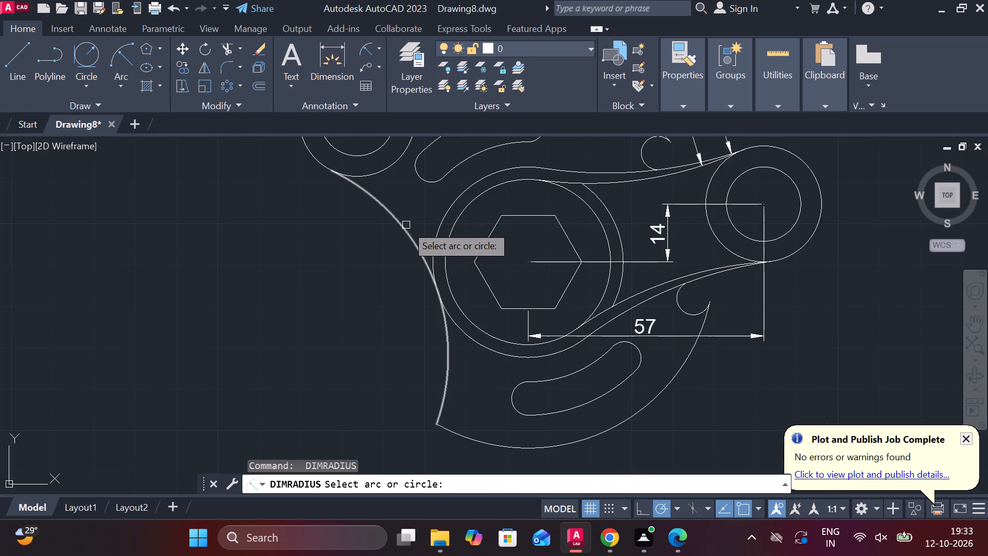
{"action": "left_click", "coordinate": [405, 226]}
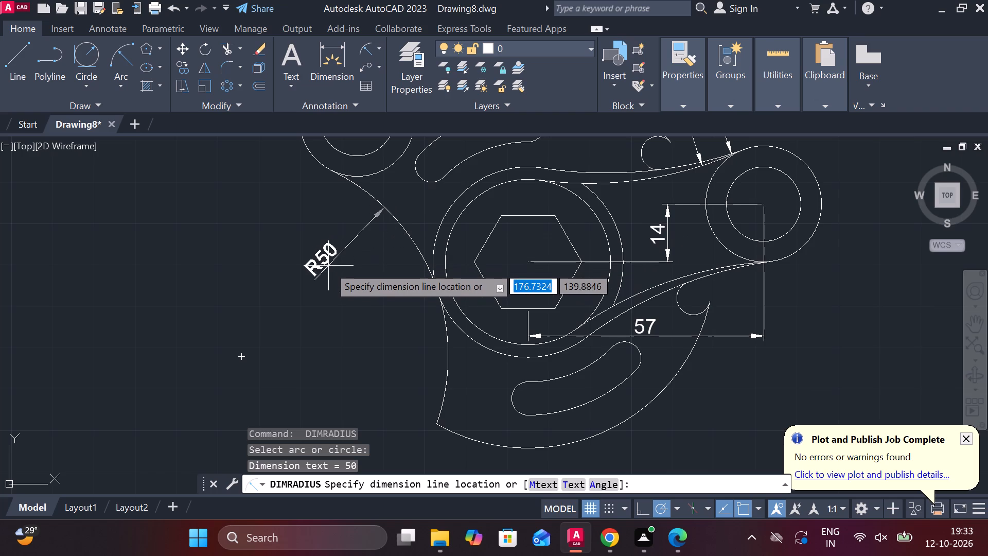
{"action": "left_click", "coordinate": [328, 266]}
Add a radius dimension to the outer circle around the hexagon, placed outside to its lower left.
{"action": "middle_click_drag", "start_coordinate": [364, 278], "coordinate": [368, 227]}
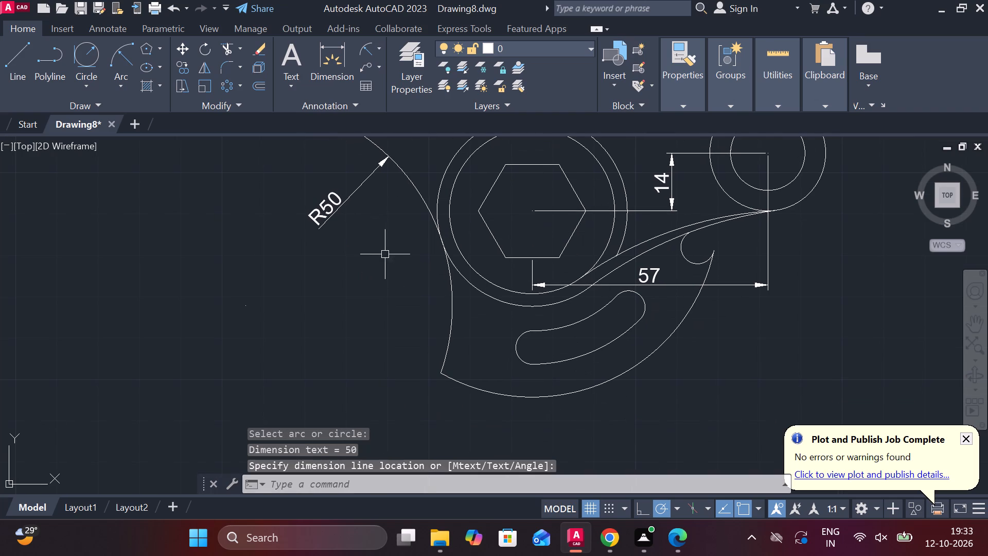
{"action": "key", "text": "space"}
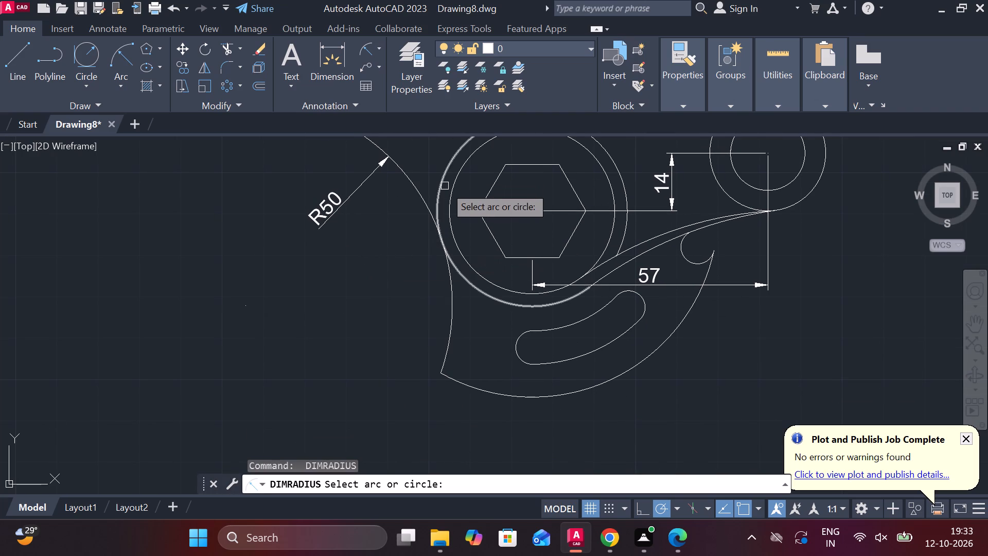
{"action": "scroll", "coordinate": [445, 186], "scroll_direction": "up", "scroll_amount": 1}
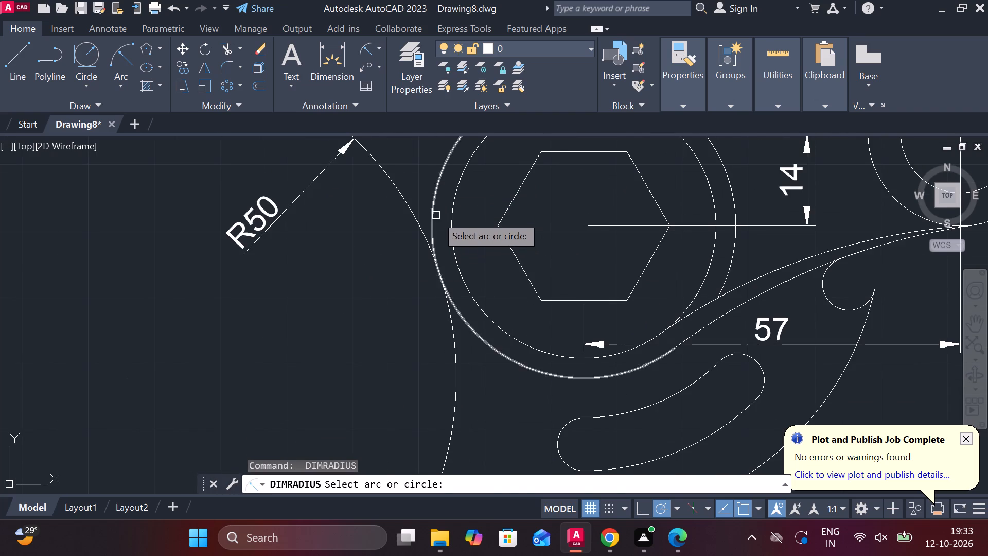
{"action": "left_click", "coordinate": [436, 215]}
{"action": "left_click", "coordinate": [369, 347]}
Add a radius dimension to the inner circle around the hexagon, placed to the left just above the outer circle's dimension.
{"action": "key", "text": "space"}
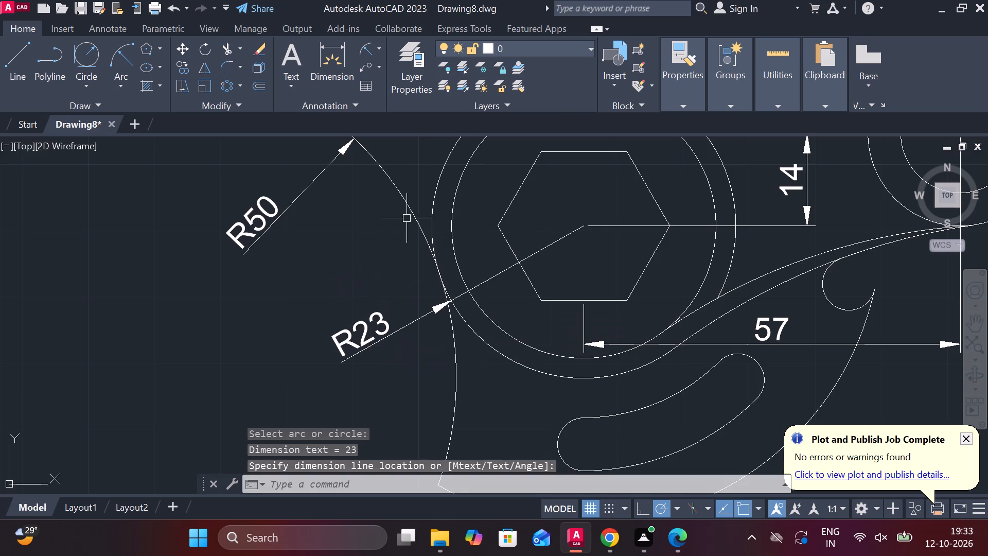
{"action": "left_click", "coordinate": [453, 219]}
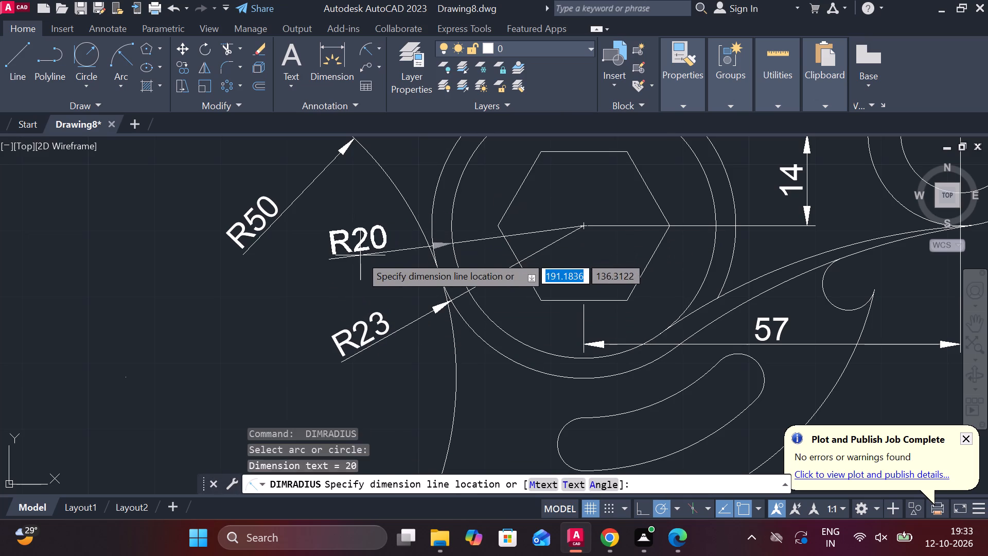
{"action": "left_click", "coordinate": [339, 269]}
Add a radius dimension to the large lower outline arc, placed below and to the right of it.
{"action": "scroll", "coordinate": [309, 278], "scroll_direction": "down", "scroll_amount": 1}
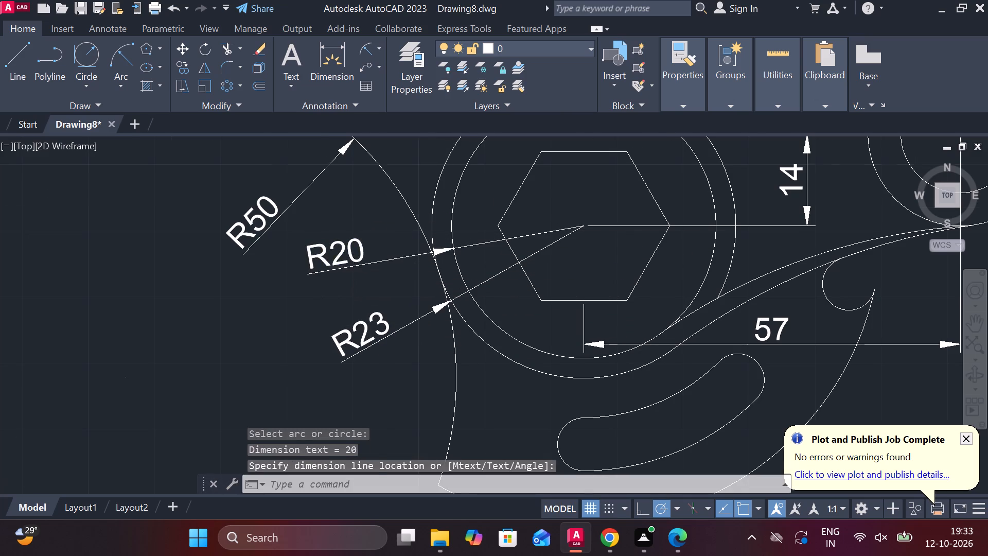
{"action": "scroll", "coordinate": [287, 297], "scroll_direction": "down", "scroll_amount": 1}
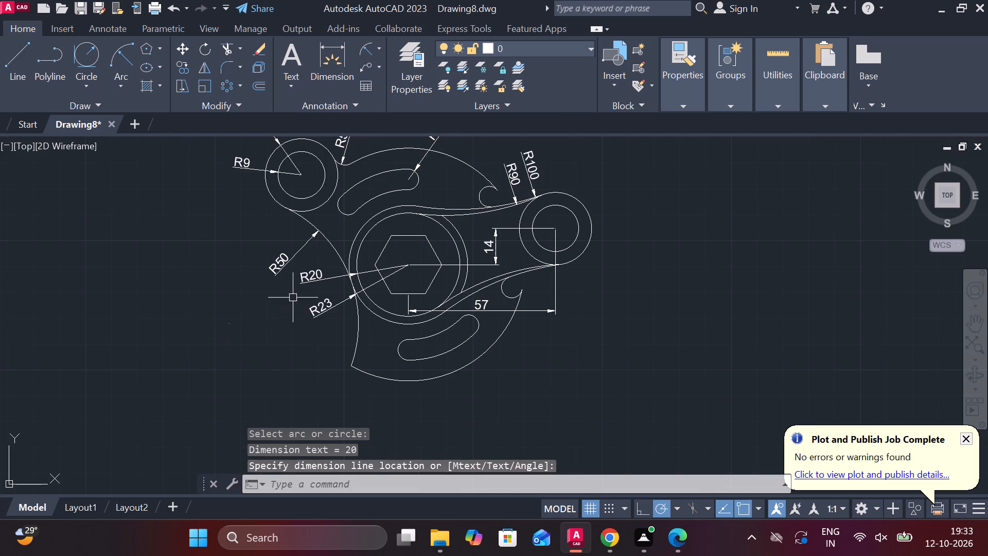
{"action": "scroll", "coordinate": [292, 296], "scroll_direction": "up", "scroll_amount": 1}
{"action": "middle_click_drag", "start_coordinate": [254, 391], "coordinate": [261, 265]}
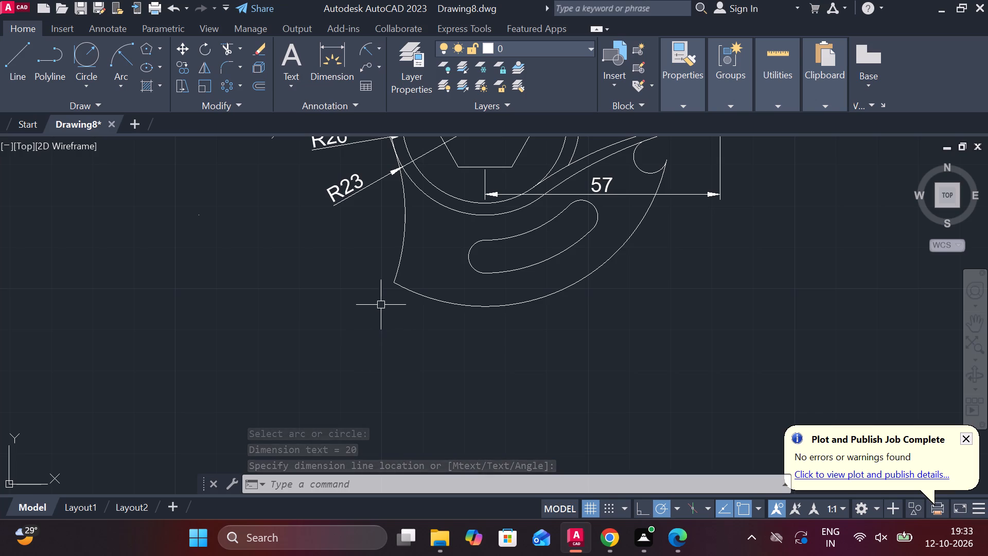
{"action": "key", "text": "space"}
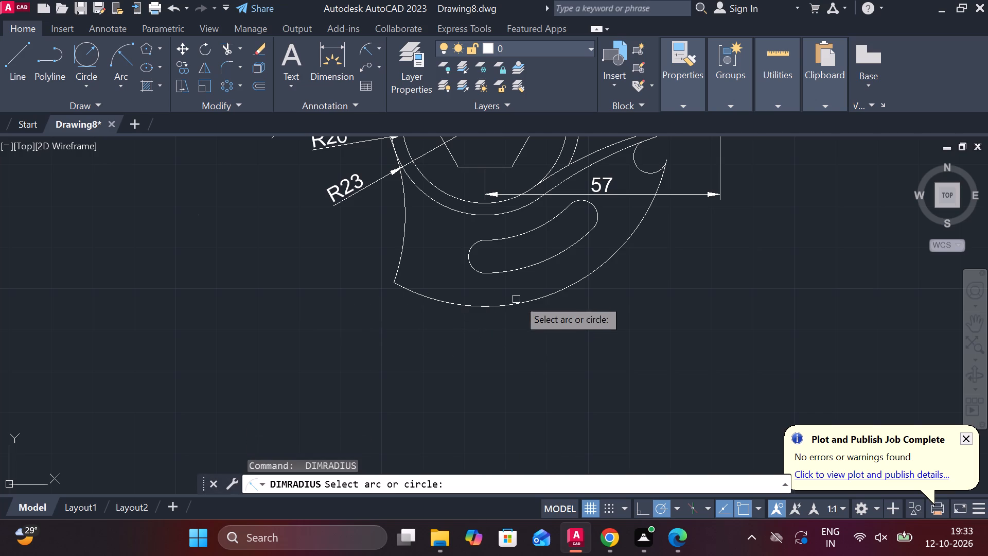
{"action": "left_click", "coordinate": [533, 298]}
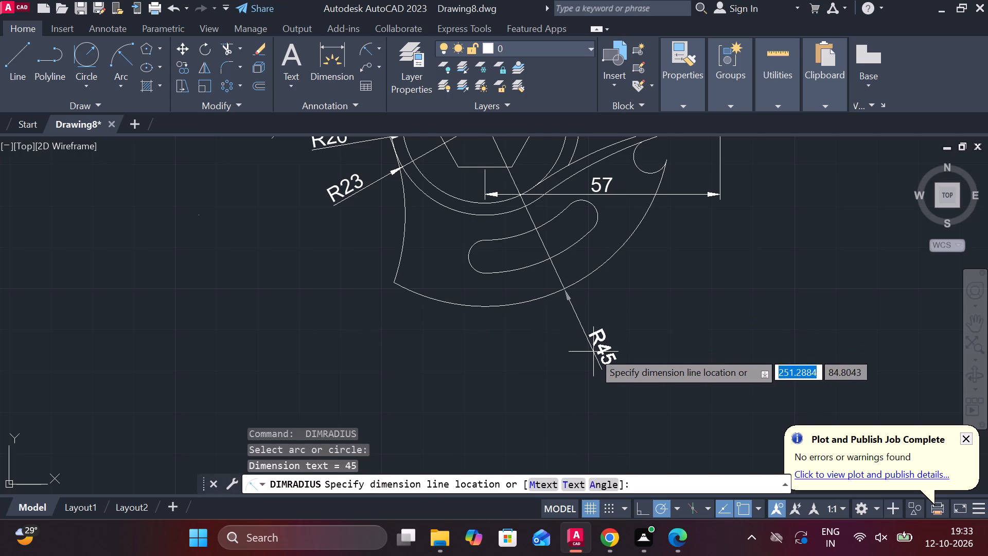
{"action": "left_click", "coordinate": [593, 352]}
Add a radius dimension to the rounded left end of the lower curved slot, placed below the outline.
{"action": "middle_click_drag", "start_coordinate": [437, 354], "coordinate": [413, 390]}
{"action": "key", "text": "space"}
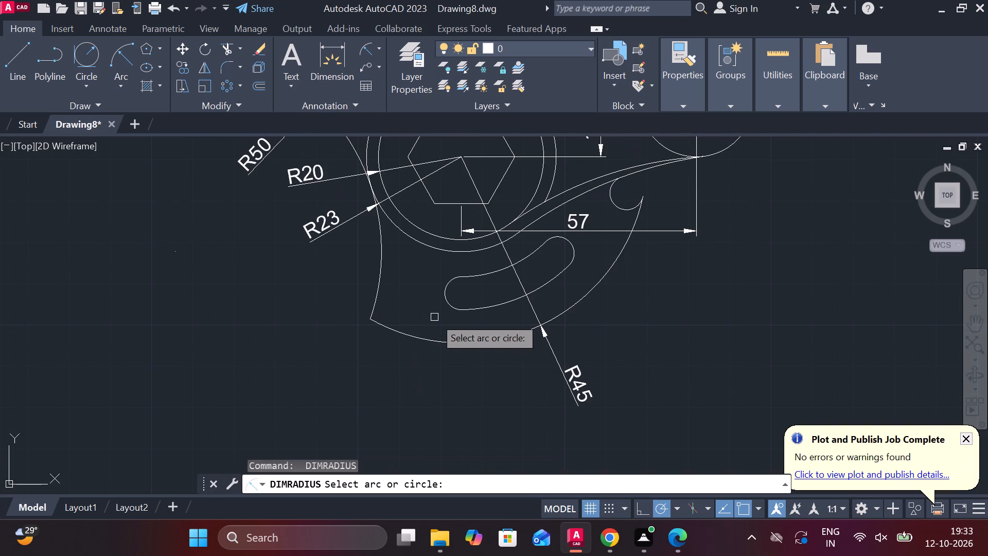
{"action": "left_click", "coordinate": [444, 300]}
{"action": "left_click", "coordinate": [419, 386]}
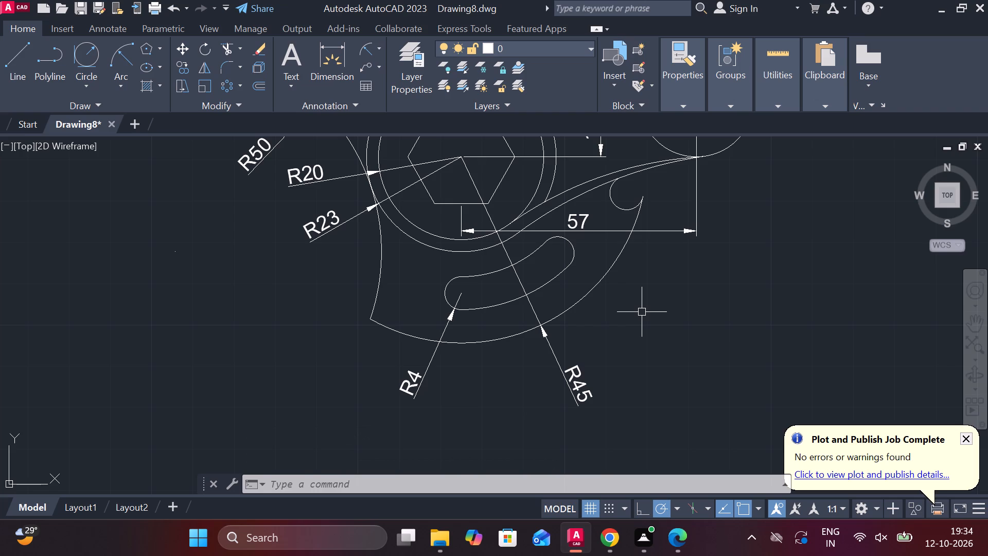
Add a radius dimension to the small hook arc at the right end of the lower outline, placed to its right.
{"action": "scroll", "coordinate": [631, 275], "scroll_direction": "up", "scroll_amount": 1}
{"action": "middle_click_drag", "start_coordinate": [630, 276], "coordinate": [586, 317]}
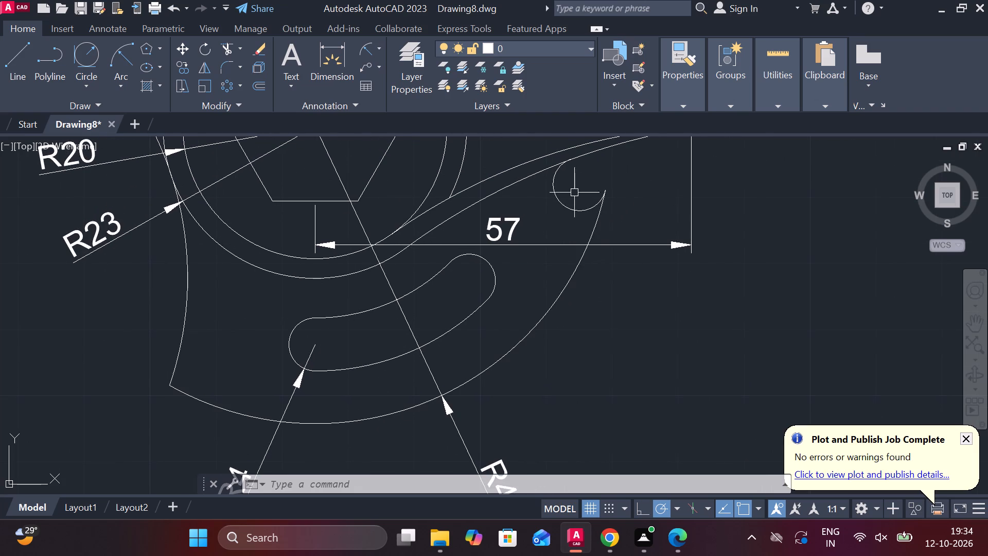
{"action": "key", "text": "space"}
{"action": "left_click", "coordinate": [577, 212]}
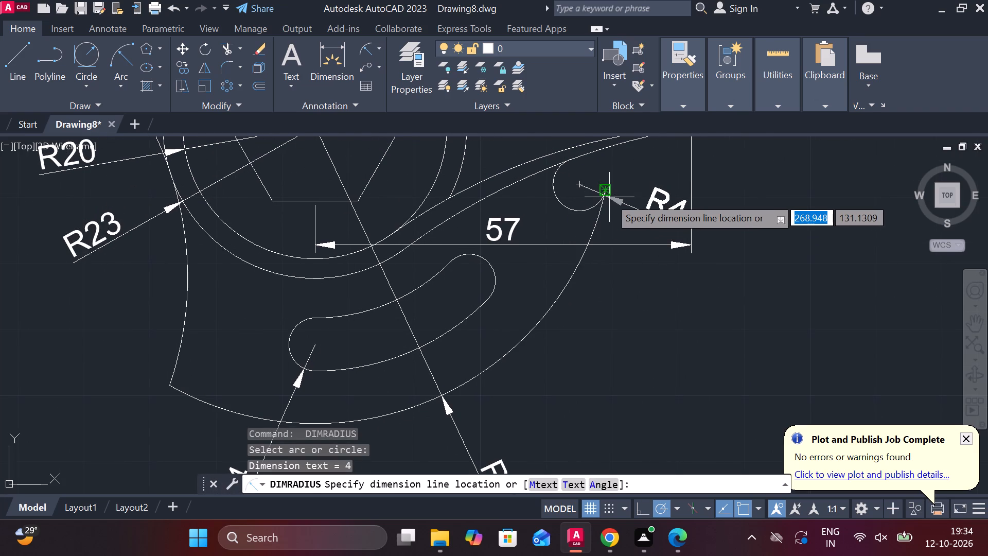
{"action": "scroll", "coordinate": [609, 197], "scroll_direction": "up", "scroll_amount": 2}
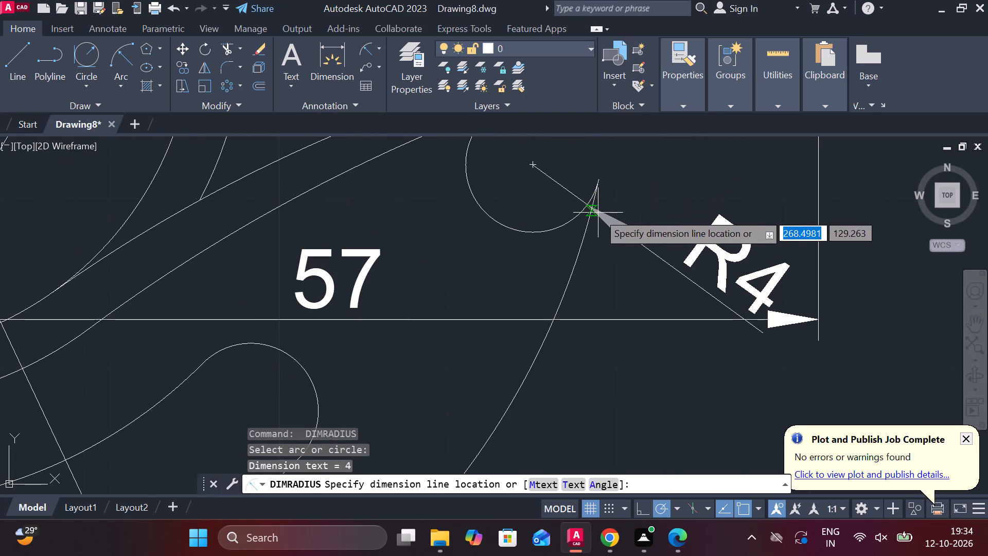
{"action": "left_click", "coordinate": [604, 198]}
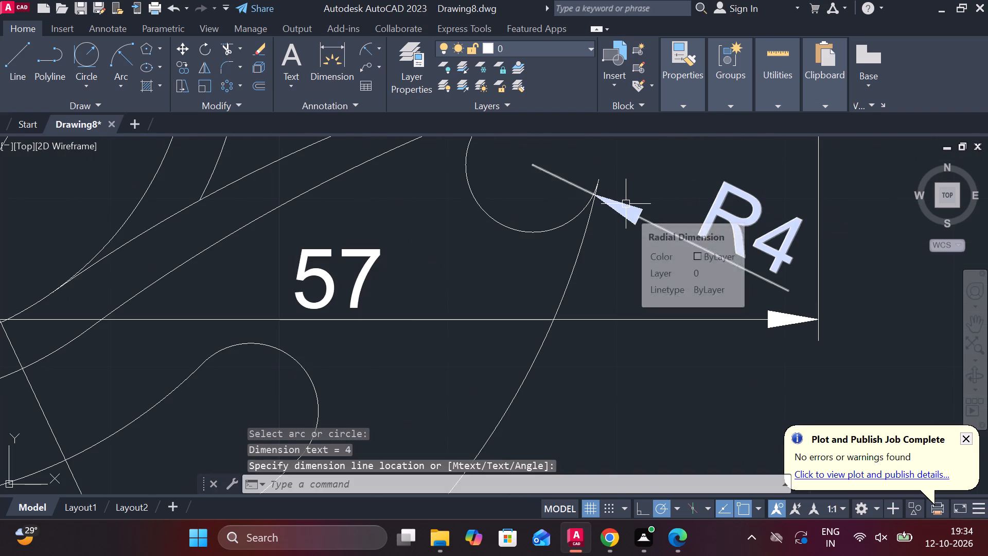
Add a horizontal linear dimension from the hexagon's centre to its right vertex, placed just above the centre line.
{"action": "scroll", "coordinate": [632, 207], "scroll_direction": "down", "scroll_amount": 3}
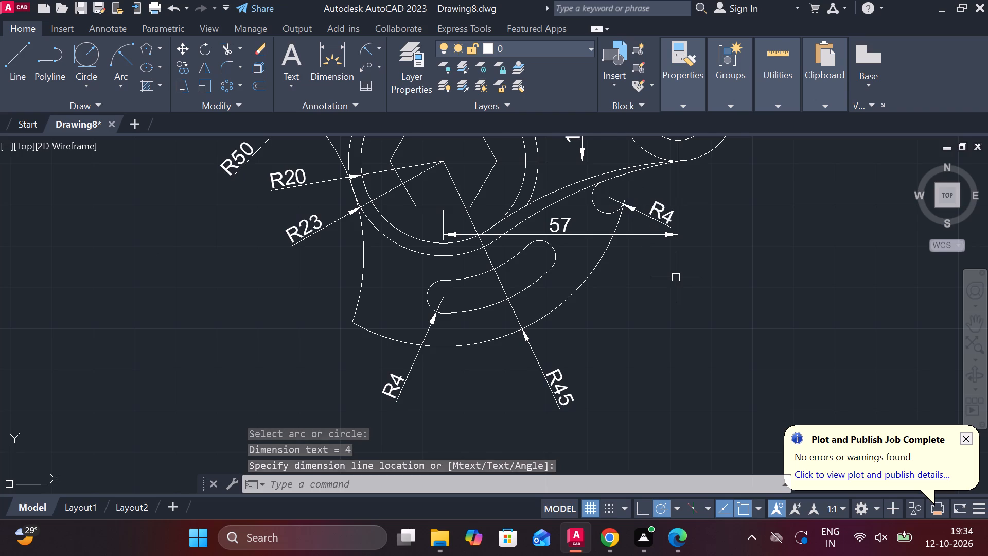
{"action": "middle_click_drag", "start_coordinate": [680, 305], "coordinate": [677, 372]}
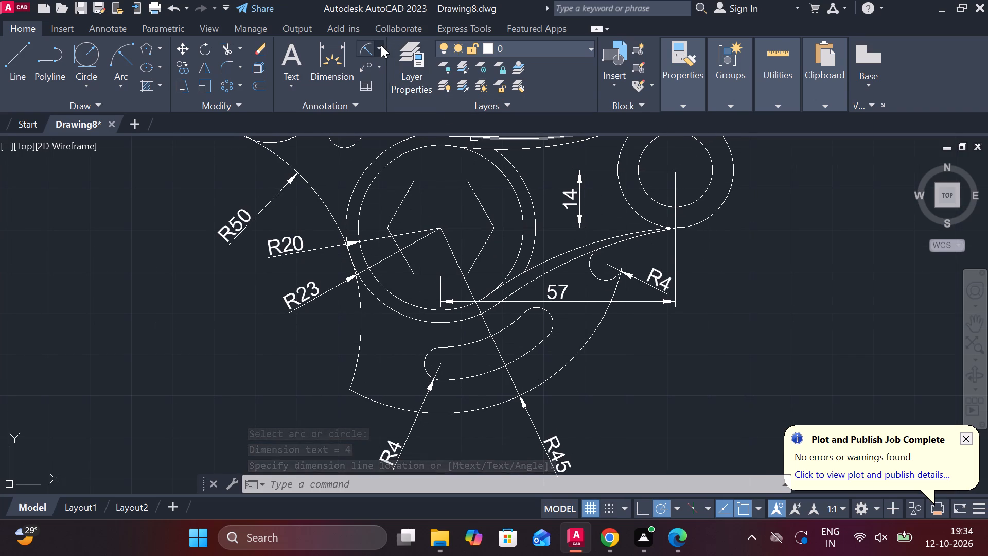
{"action": "left_click", "coordinate": [381, 45]}
{"action": "left_click", "coordinate": [385, 75]}
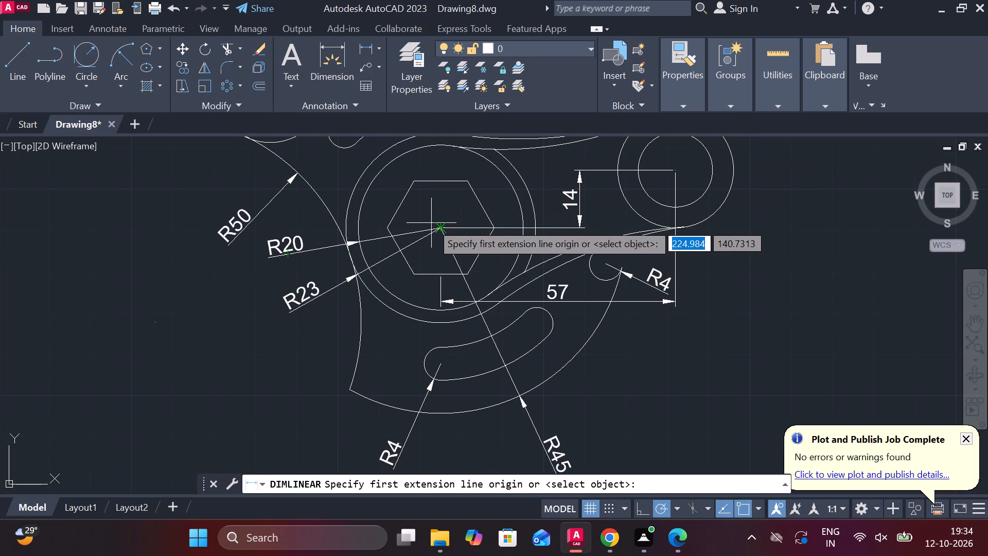
{"action": "left_click", "coordinate": [440, 225]}
{"action": "left_click", "coordinate": [491, 229]}
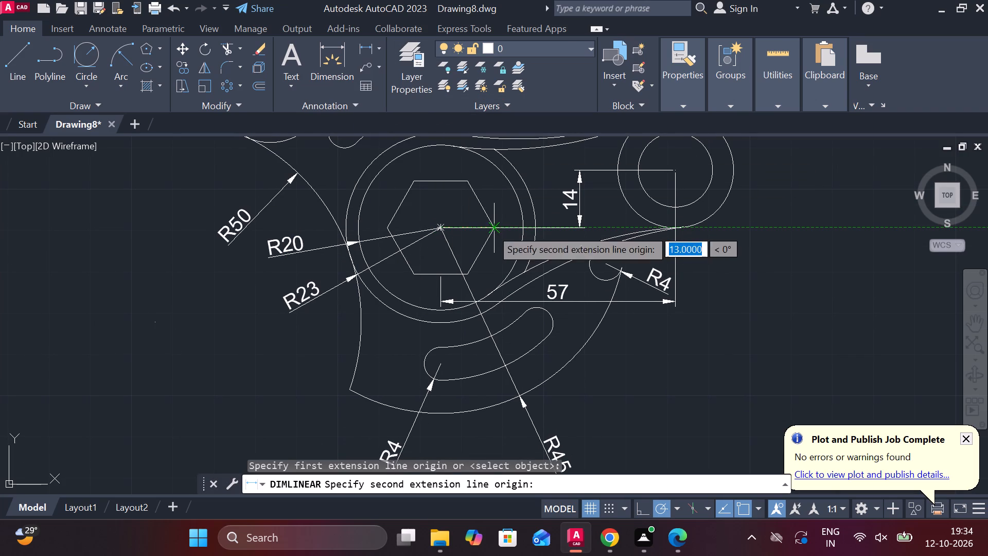
{"action": "double_click", "coordinate": [494, 202]}
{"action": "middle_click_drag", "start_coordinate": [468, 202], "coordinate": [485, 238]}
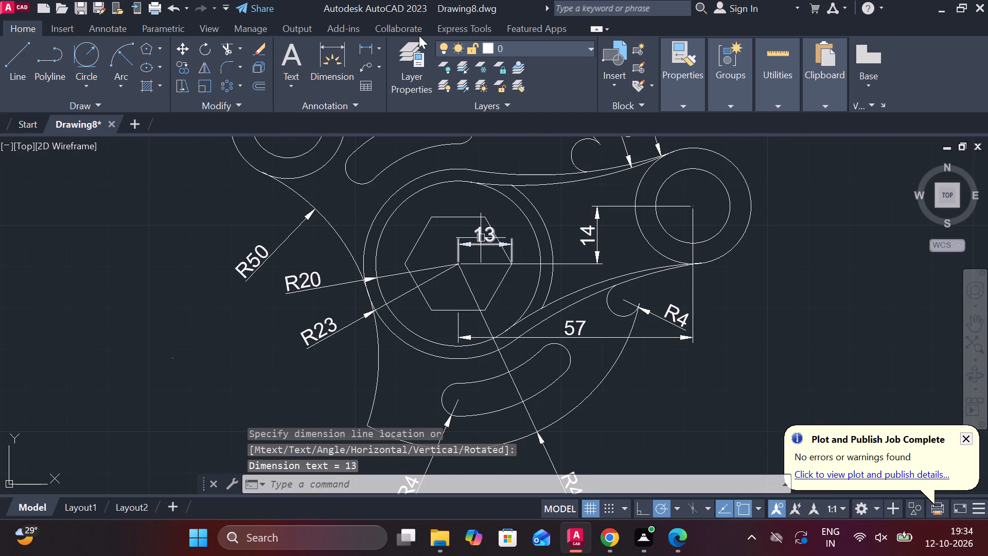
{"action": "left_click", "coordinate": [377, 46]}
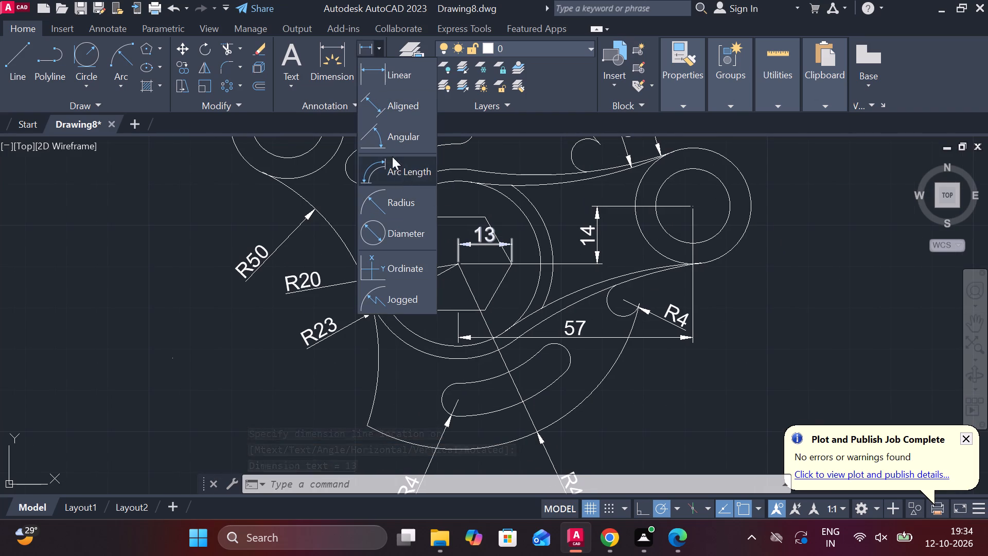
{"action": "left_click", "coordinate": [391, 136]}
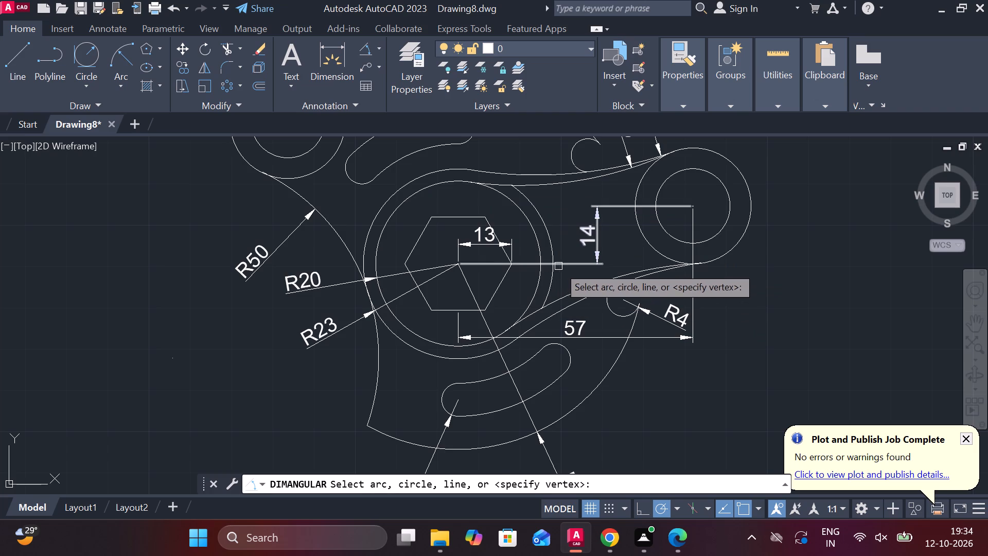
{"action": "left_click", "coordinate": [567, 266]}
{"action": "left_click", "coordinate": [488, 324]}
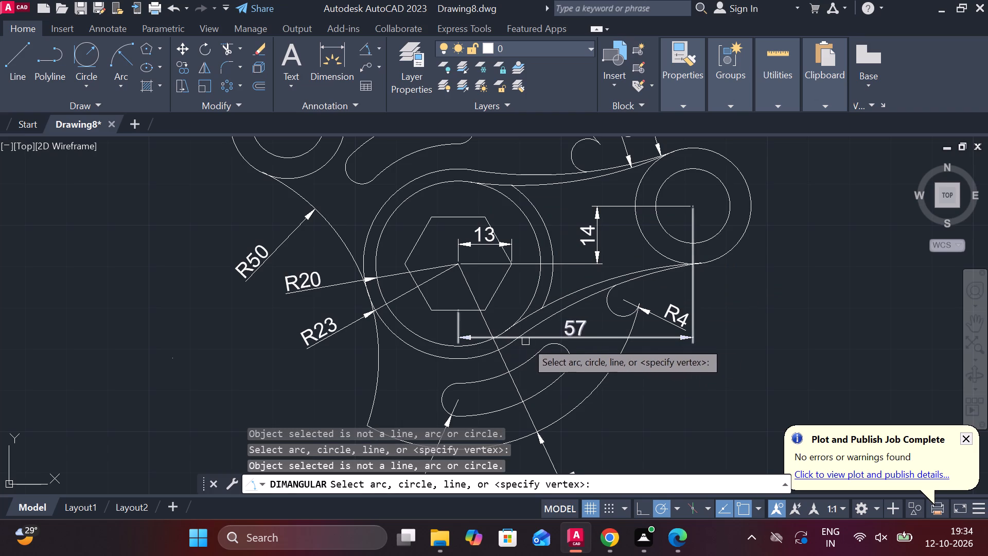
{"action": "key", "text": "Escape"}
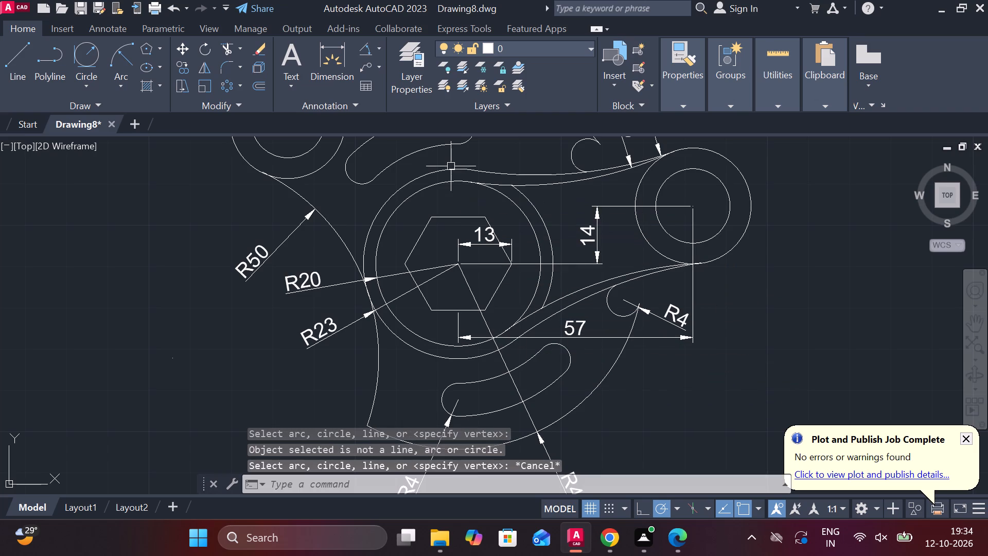
Draw a line from the hexagon's centre to the arc centre of the upper curved slot's left end.
{"action": "double_click", "coordinate": [11, 48]}
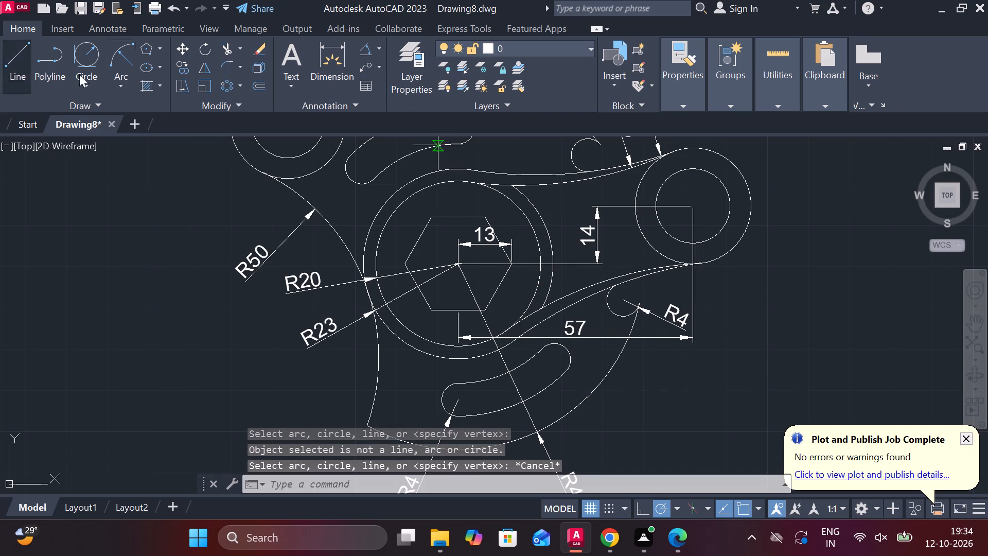
{"action": "middle_click_drag", "start_coordinate": [336, 188], "coordinate": [343, 273]}
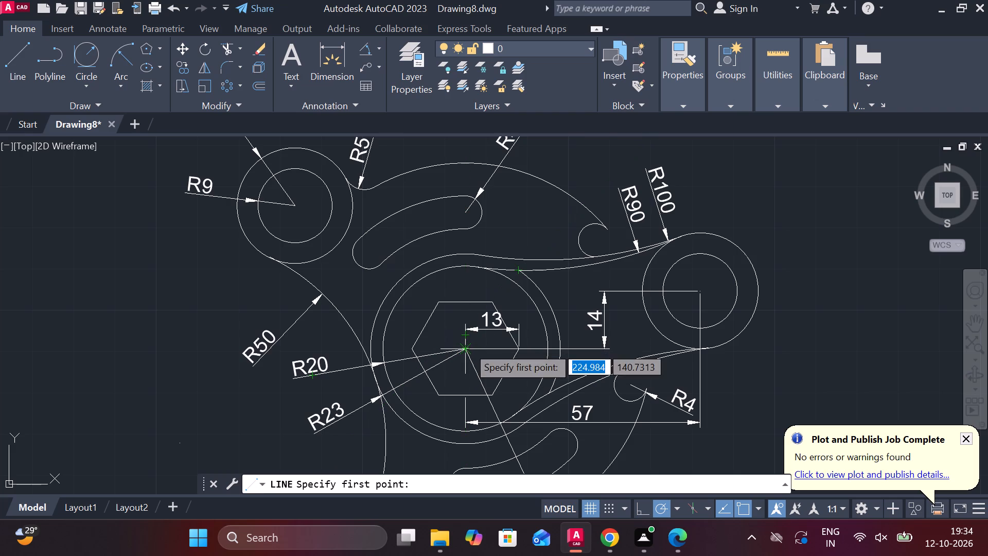
{"action": "left_click", "coordinate": [468, 346]}
{"action": "left_click", "coordinate": [372, 251]}
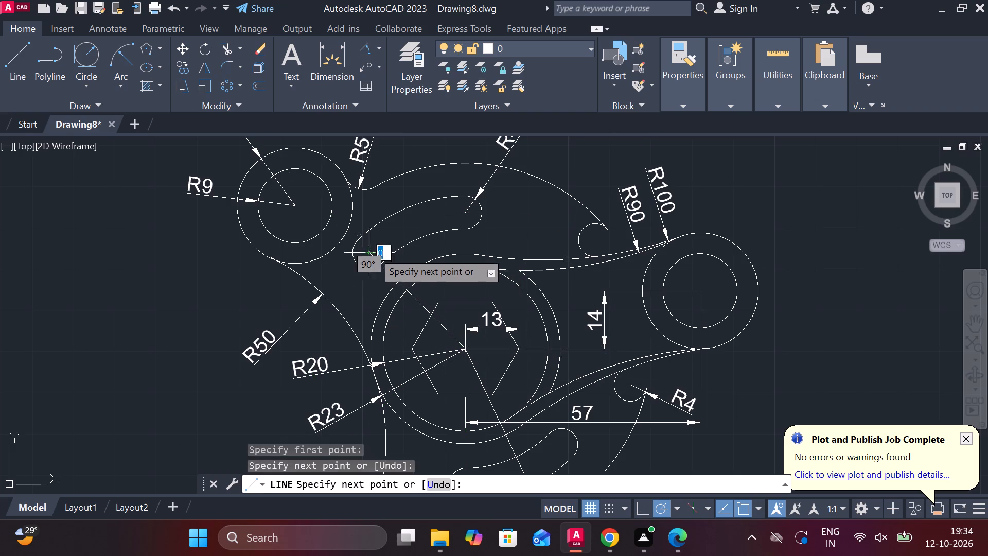
{"action": "key", "text": "Escape"}
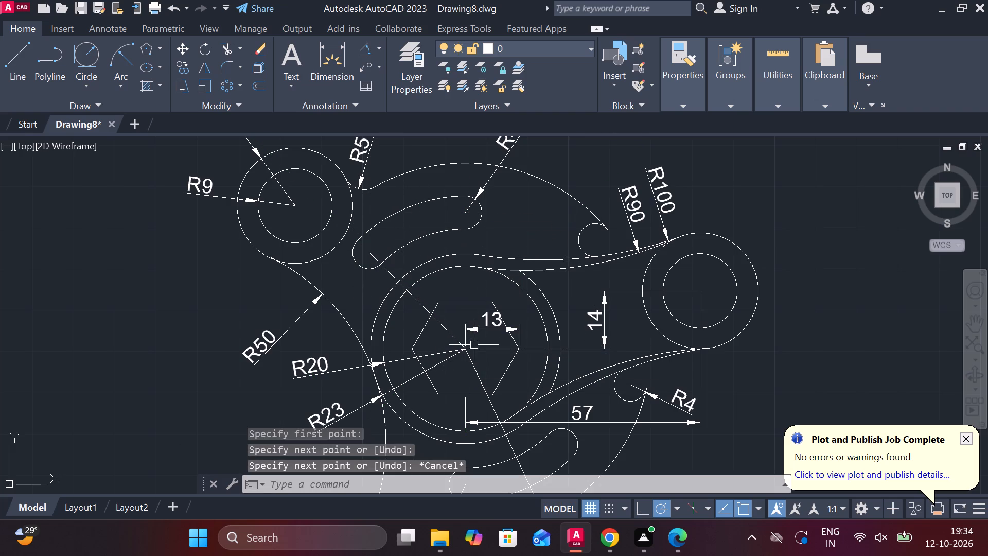
Draw a line from the hexagon's centre straight up to the arc centre of the upper curved slot's right end.
{"action": "key", "text": "space"}
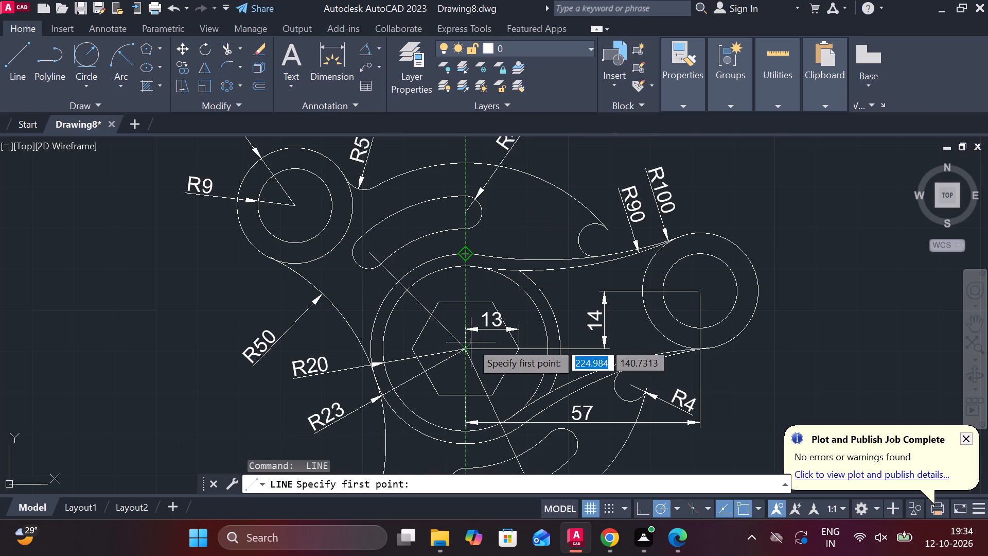
{"action": "left_click", "coordinate": [470, 351]}
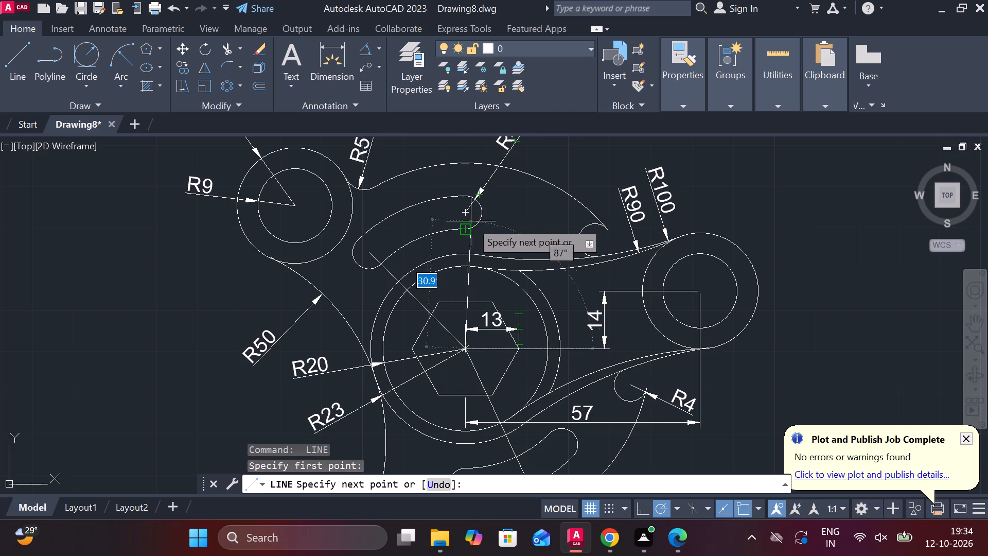
{"action": "left_click", "coordinate": [463, 214]}
{"action": "key", "text": "Escape"}
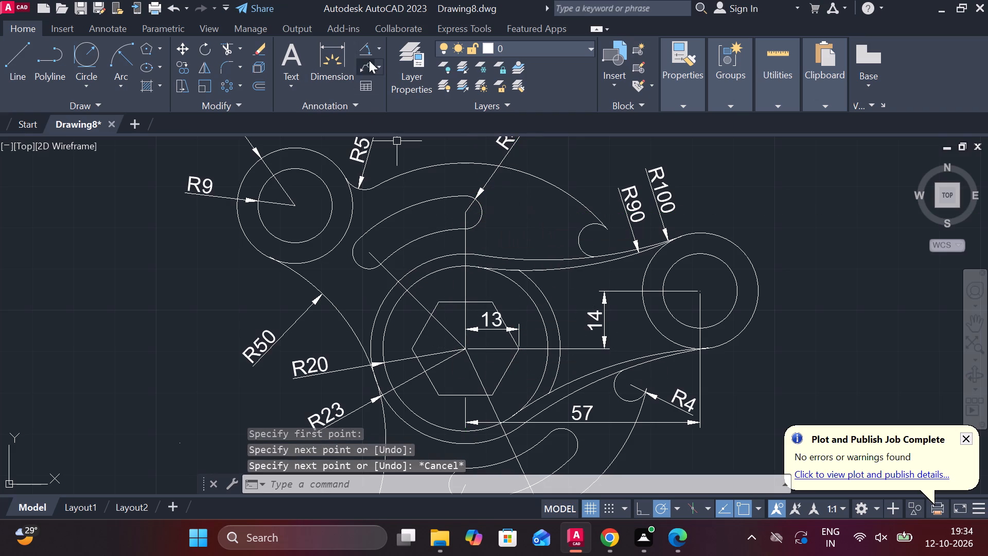
Add an angular dimension between the two lines to the upper slot's end centres, placed along the slot's outer edge.
{"action": "left_click", "coordinate": [362, 40]}
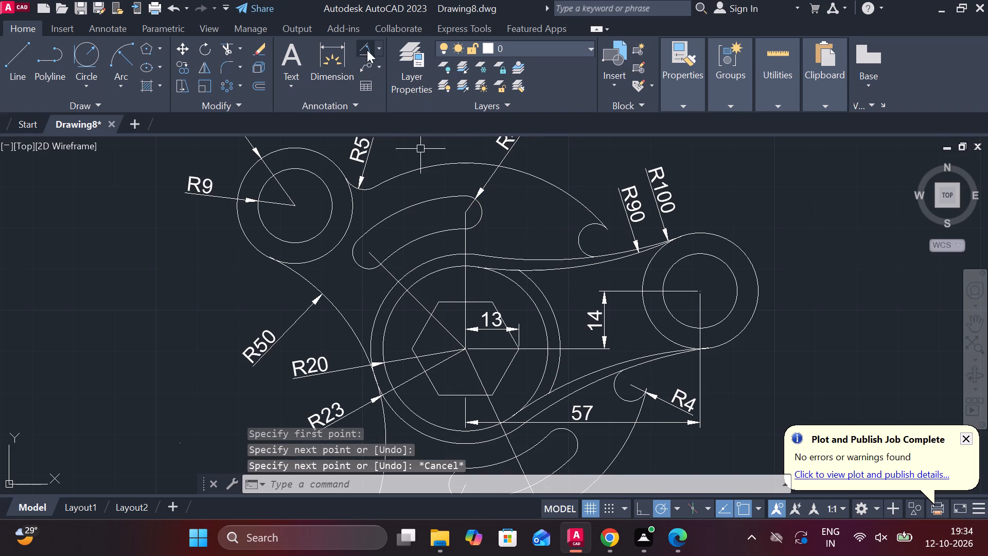
{"action": "left_click", "coordinate": [367, 50]}
{"action": "left_click", "coordinate": [387, 269]}
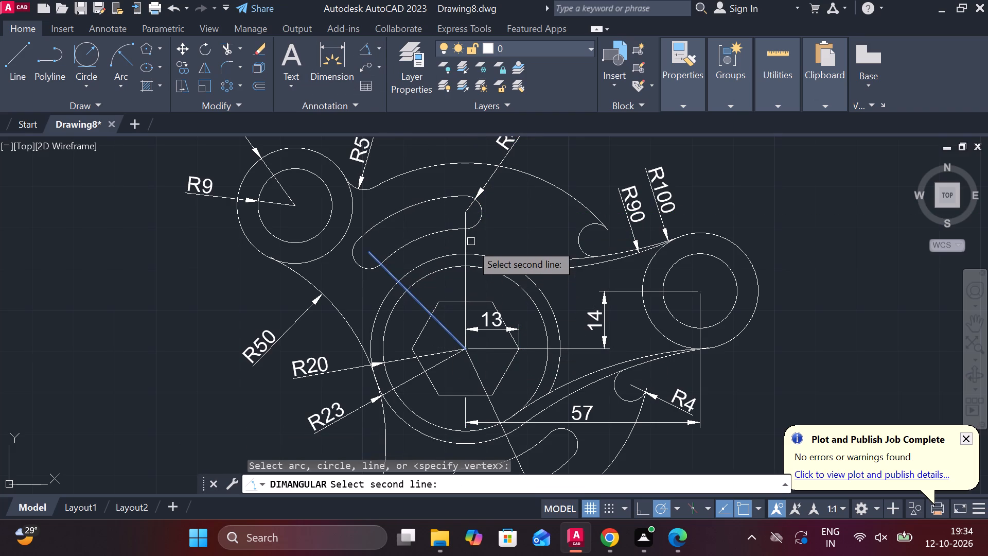
{"action": "left_click", "coordinate": [466, 246]}
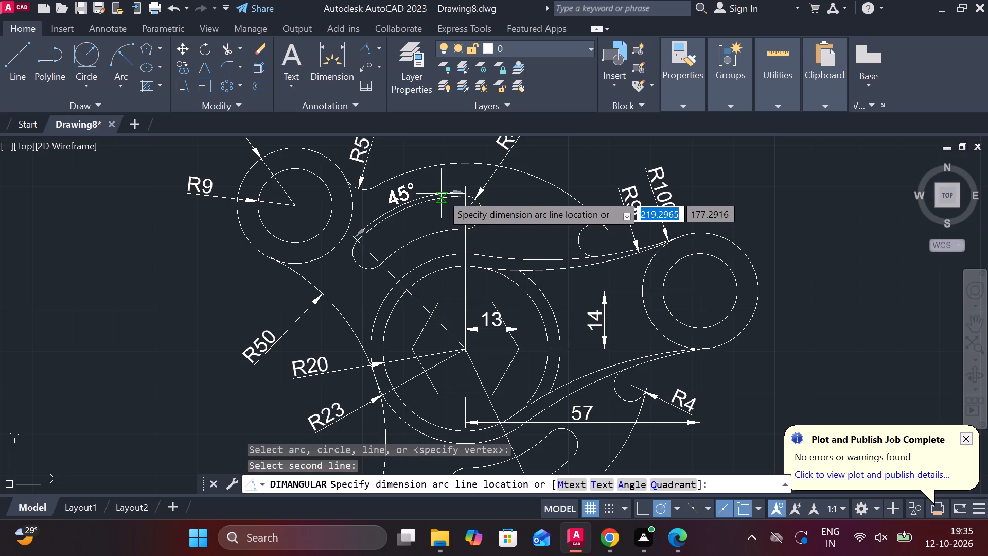
{"action": "left_click", "coordinate": [439, 188]}
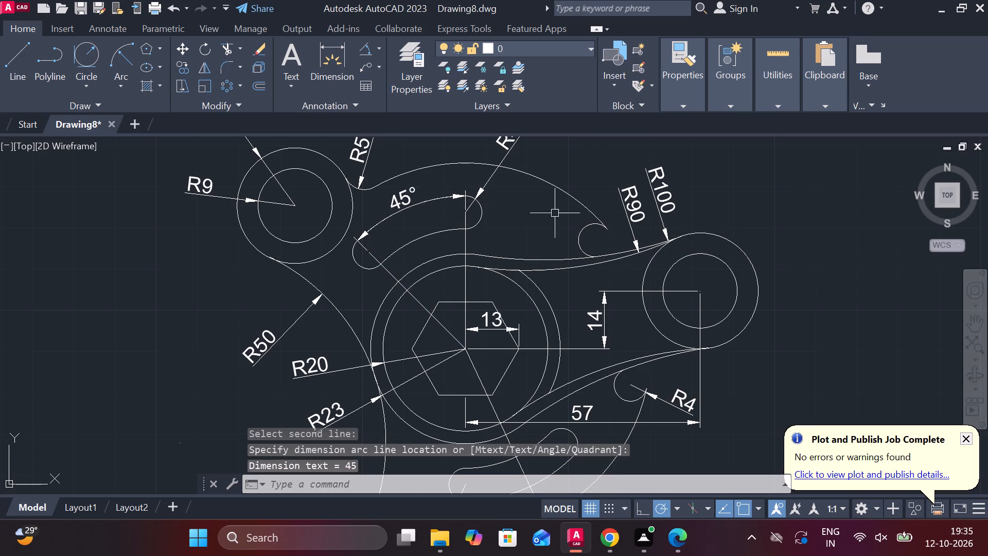
Review the whole dimensioned part for dimensions that are still missing.
{"action": "scroll", "coordinate": [588, 232], "scroll_direction": "down", "scroll_amount": 1}
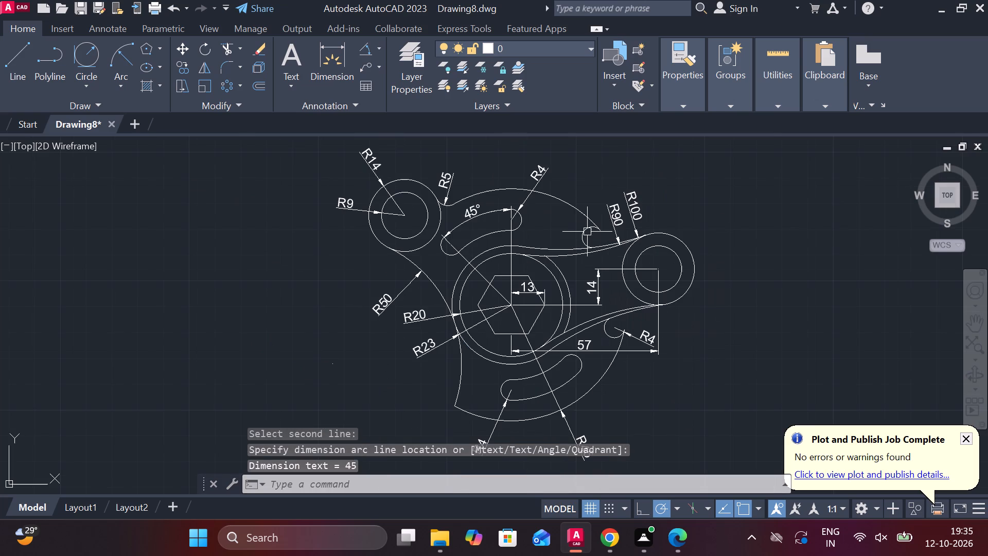
{"action": "middle_click_drag", "start_coordinate": [643, 209], "coordinate": [623, 205]}
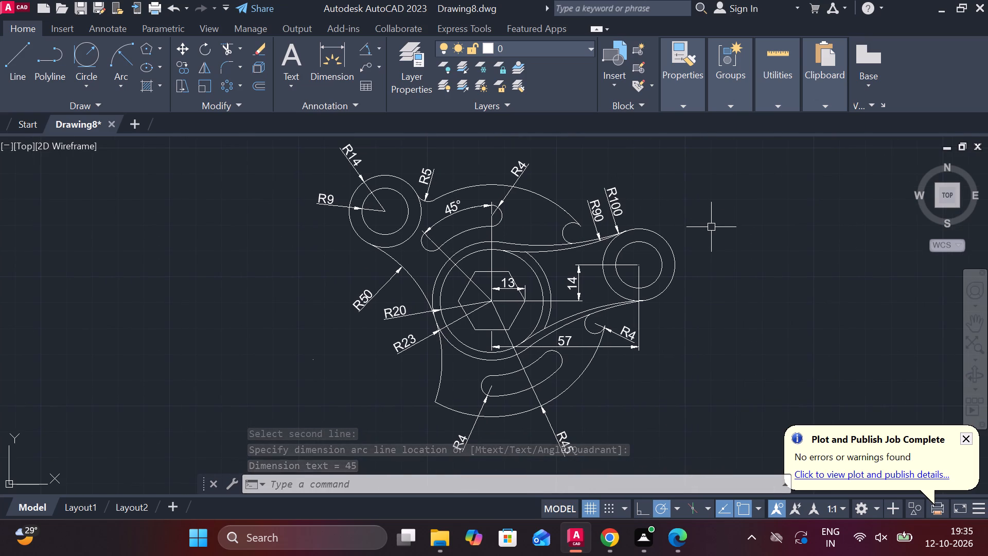
{"action": "scroll", "coordinate": [712, 245], "scroll_direction": "down", "scroll_amount": 2}
{"action": "scroll", "coordinate": [689, 269], "scroll_direction": "up", "scroll_amount": 2}
{"action": "scroll", "coordinate": [713, 230], "scroll_direction": "down", "scroll_amount": 2}
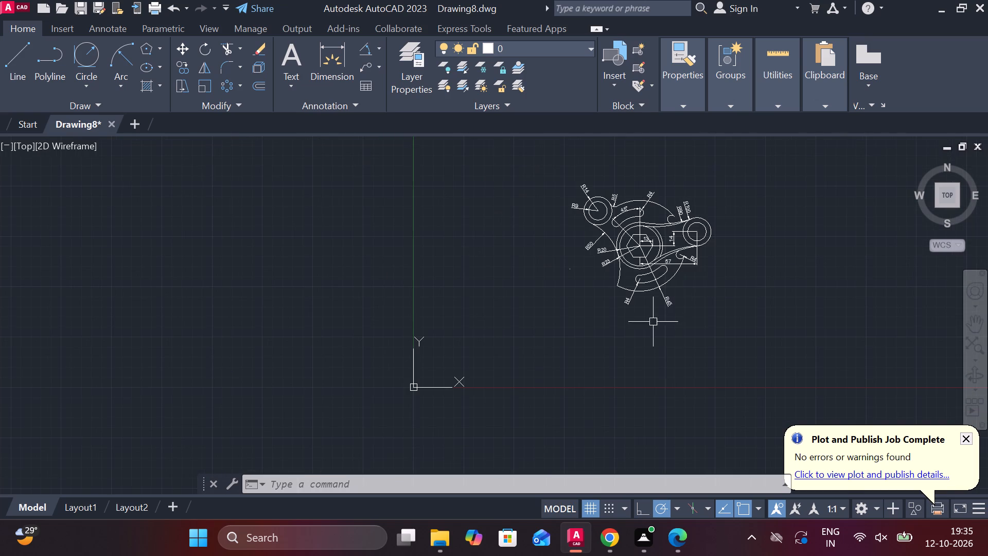
{"action": "scroll", "coordinate": [701, 246], "scroll_direction": "up", "scroll_amount": 1}
{"action": "middle_click_drag", "start_coordinate": [695, 238], "coordinate": [481, 268]}
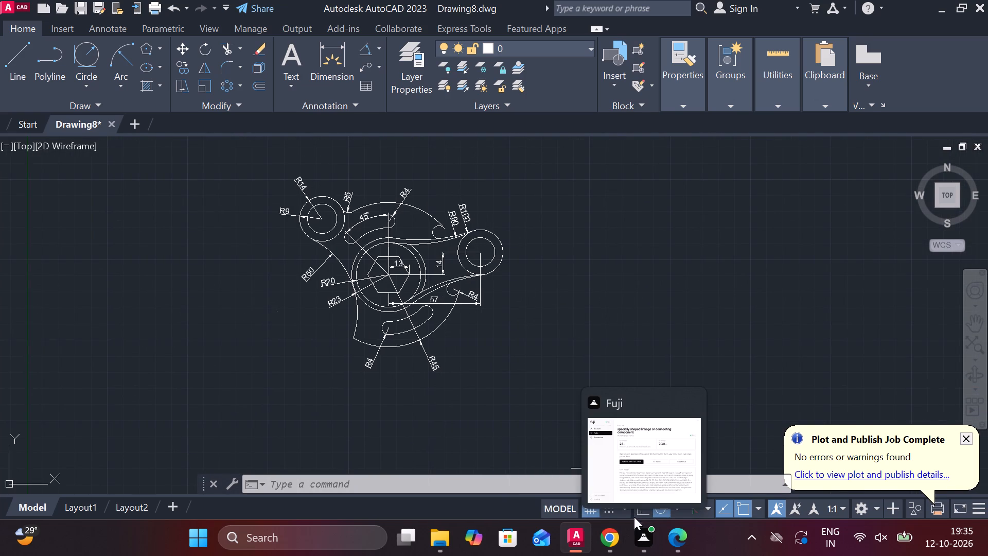
{"action": "scroll", "coordinate": [524, 291], "scroll_direction": "up", "scroll_amount": 1}
{"action": "middle_click_drag", "start_coordinate": [545, 302], "coordinate": [624, 311]}
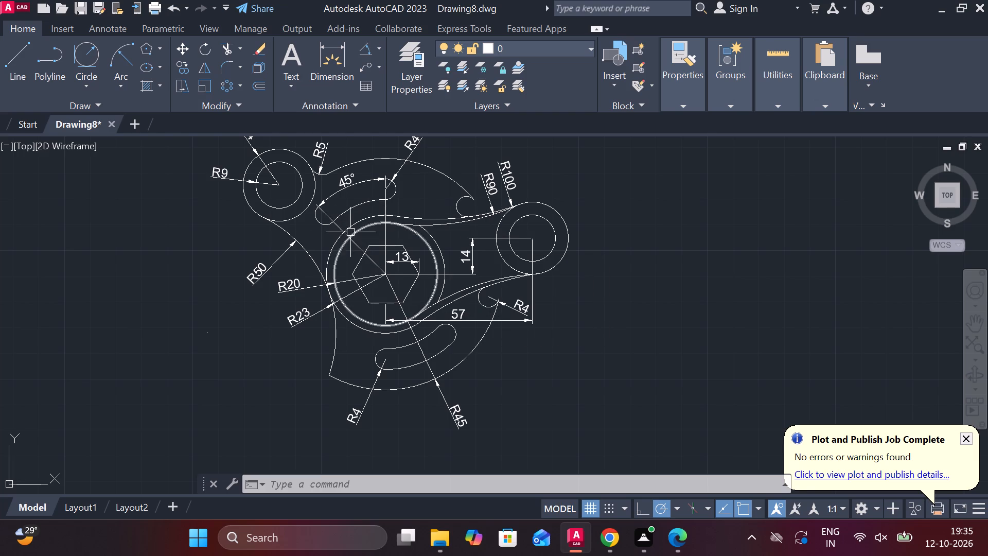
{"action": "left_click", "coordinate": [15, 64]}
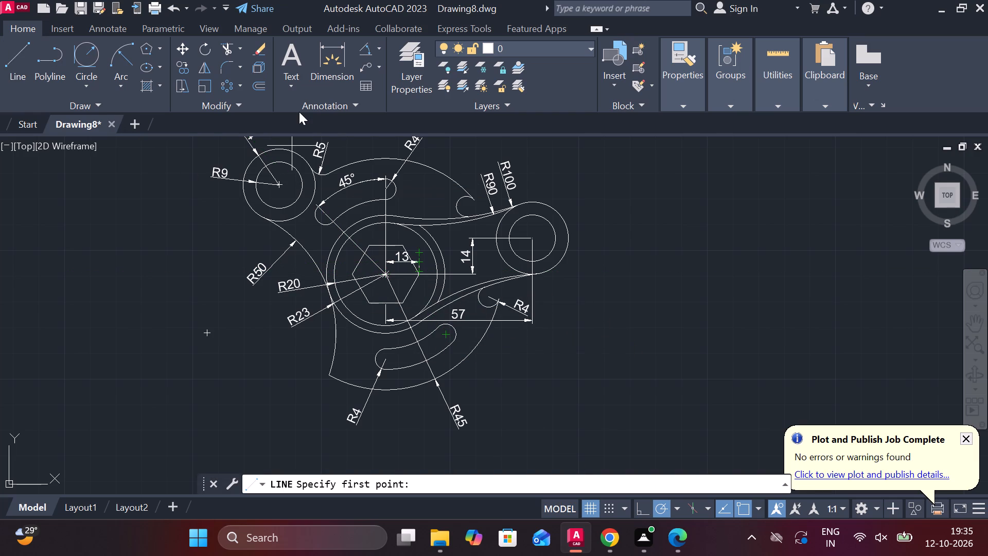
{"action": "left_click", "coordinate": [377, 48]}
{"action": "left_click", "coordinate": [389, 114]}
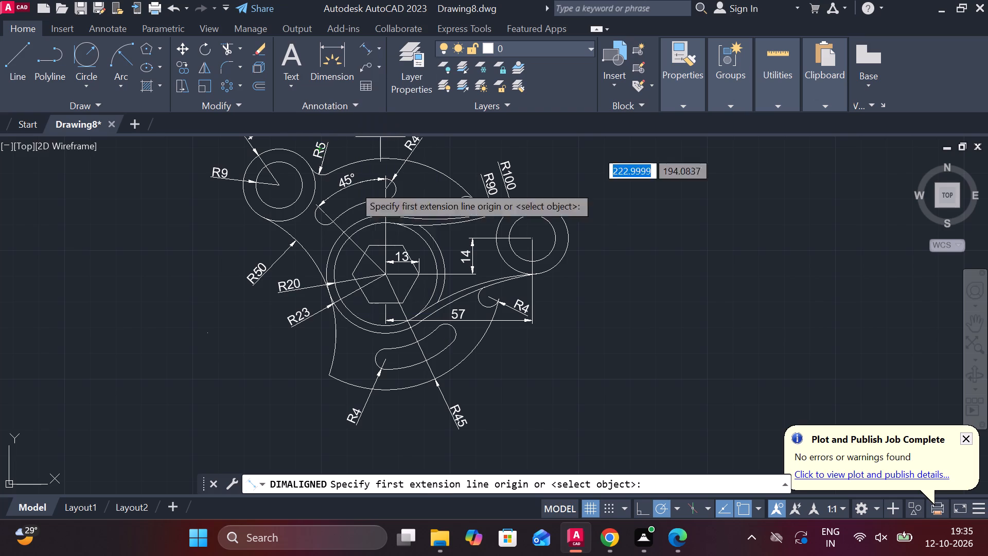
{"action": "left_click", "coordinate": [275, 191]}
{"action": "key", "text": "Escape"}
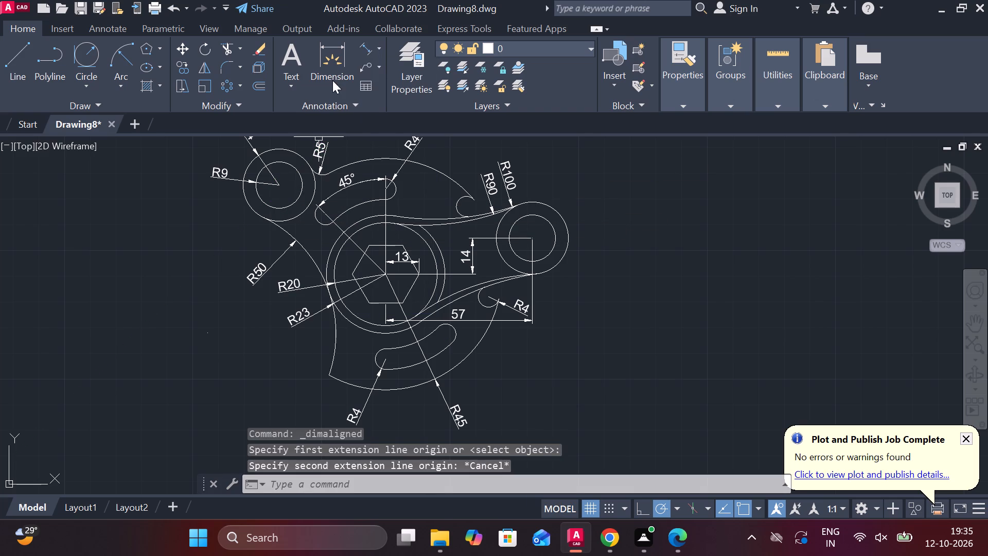
Add an aligned dimension from the upper-left circles' centre to the hexagon's centre, offset slightly to the lower left of that axis.
{"action": "left_click", "coordinate": [372, 44]}
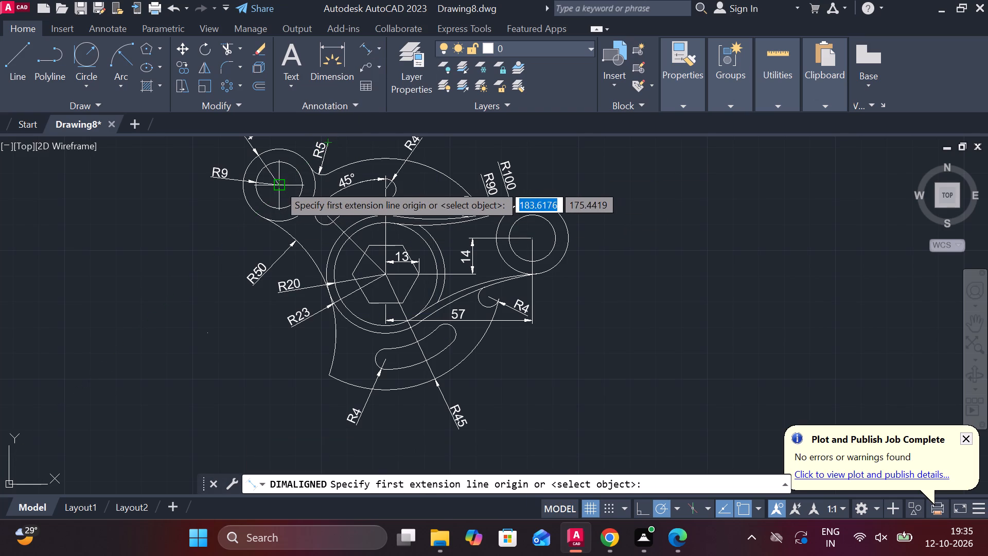
{"action": "left_click", "coordinate": [278, 184]}
{"action": "left_click", "coordinate": [383, 273]}
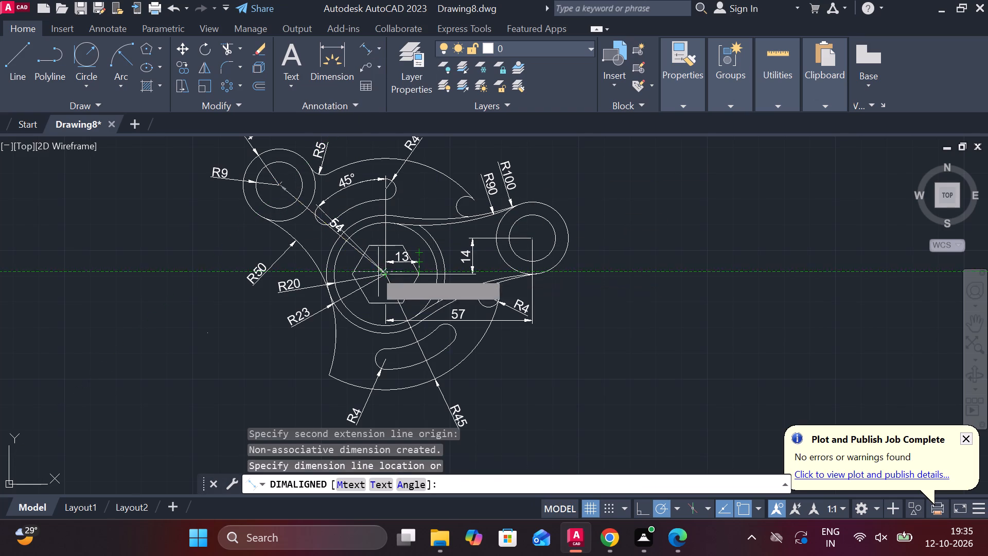
{"action": "middle_click_drag", "start_coordinate": [362, 268], "coordinate": [493, 290]}
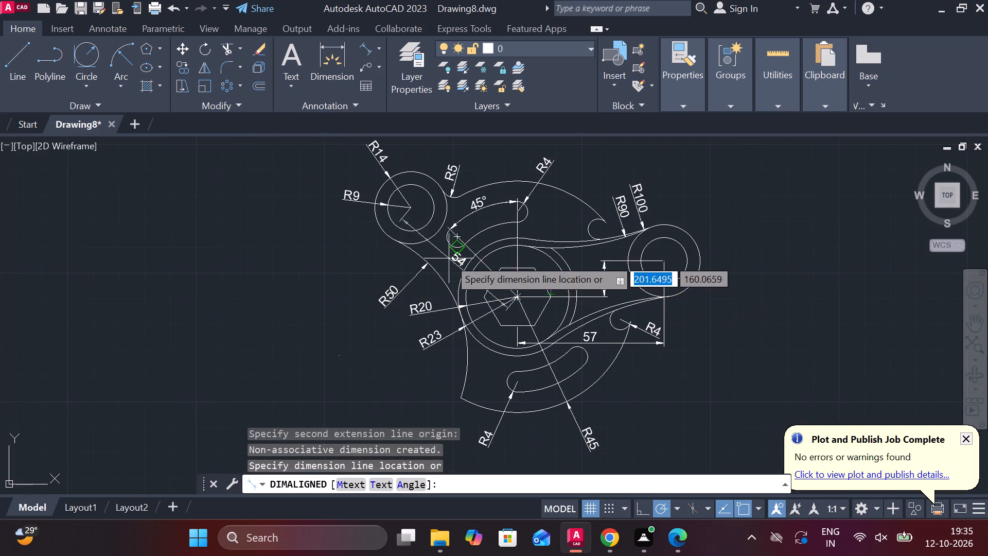
{"action": "scroll", "coordinate": [449, 258], "scroll_direction": "up", "scroll_amount": 3}
{"action": "left_click", "coordinate": [442, 264]}
Examine the complete set of dimensions across the lower and upper parts of the figure.
{"action": "scroll", "coordinate": [456, 265], "scroll_direction": "down", "scroll_amount": 2}
{"action": "middle_click_drag", "start_coordinate": [276, 297], "coordinate": [222, 209]}
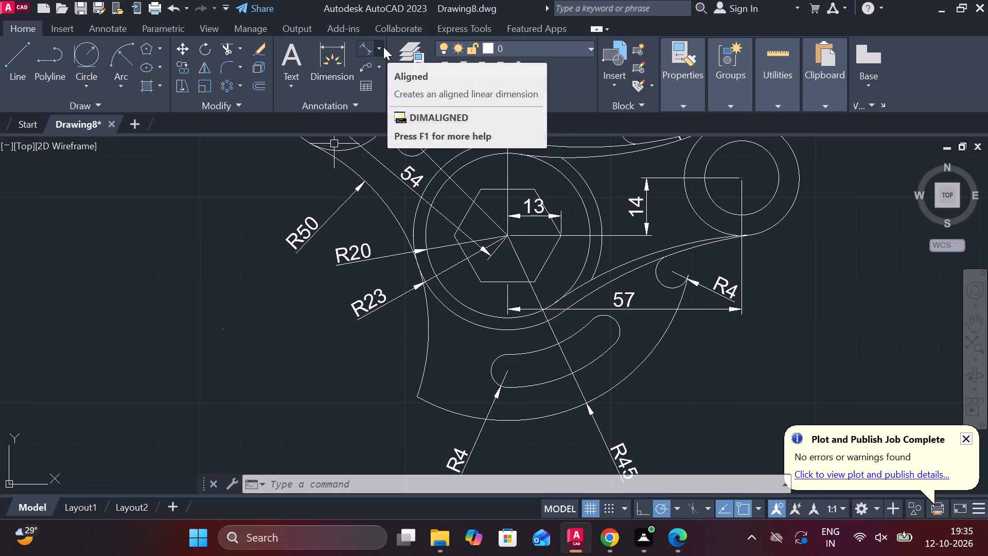
{"action": "scroll", "coordinate": [394, 169], "scroll_direction": "down", "scroll_amount": 2}
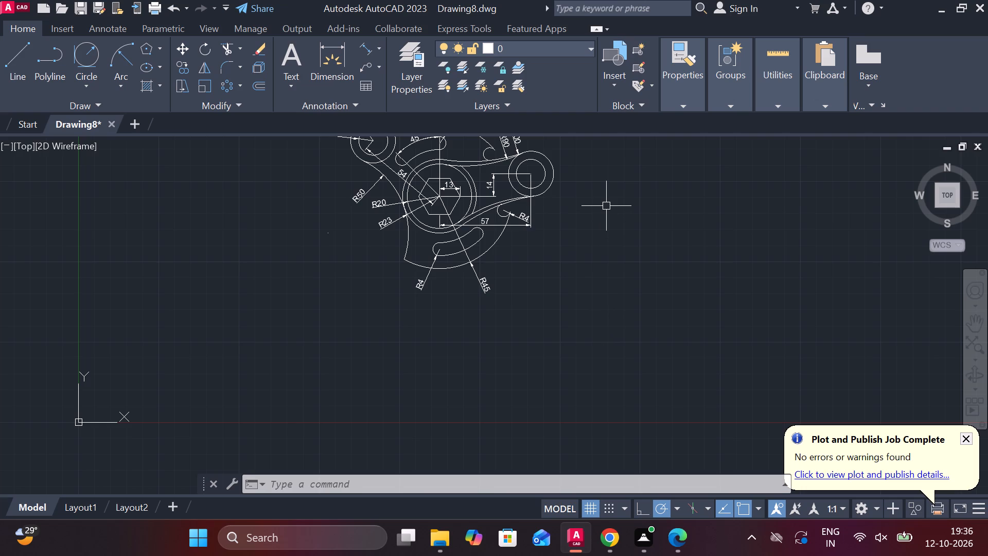
{"action": "middle_click_drag", "start_coordinate": [601, 214], "coordinate": [614, 366]}
{"action": "scroll", "coordinate": [563, 360], "scroll_direction": "up", "scroll_amount": 1}
{"action": "middle_click_drag", "start_coordinate": [566, 357], "coordinate": [568, 354]}
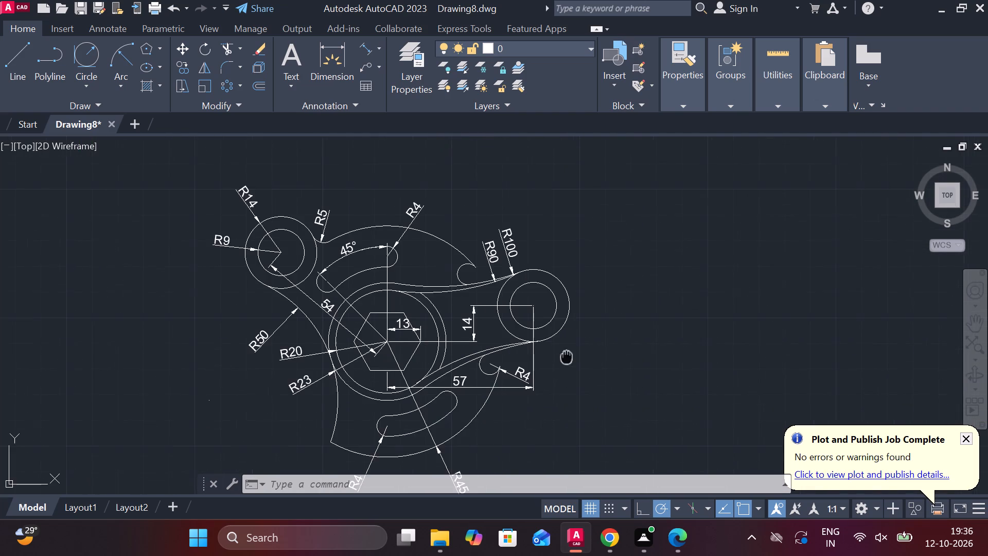
{"action": "middle_click_drag", "start_coordinate": [568, 354], "coordinate": [550, 296]}
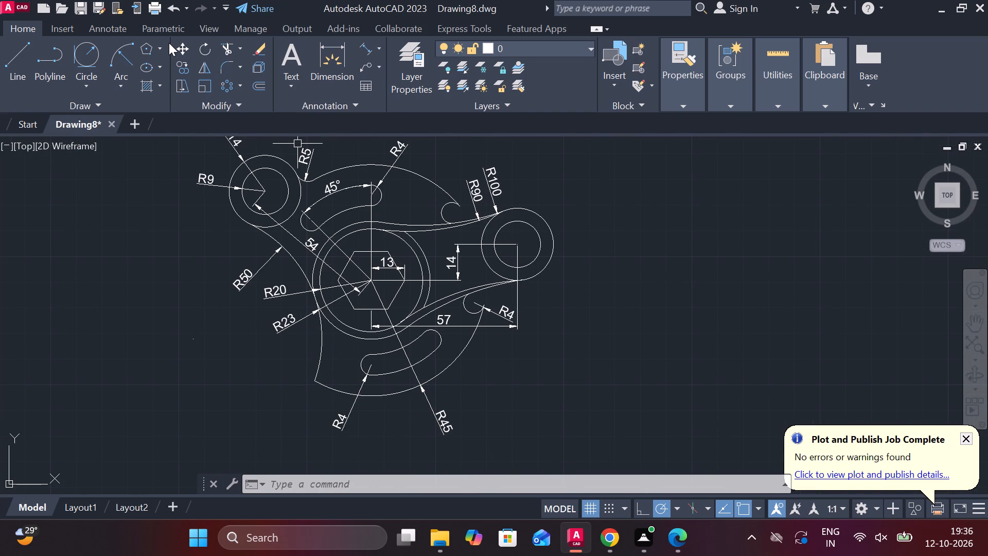
Draw a 190 x 65 rectangle in the empty space to the right of the dimensioned part.
{"action": "left_click", "coordinate": [164, 44]}
{"action": "left_click", "coordinate": [203, 70]}
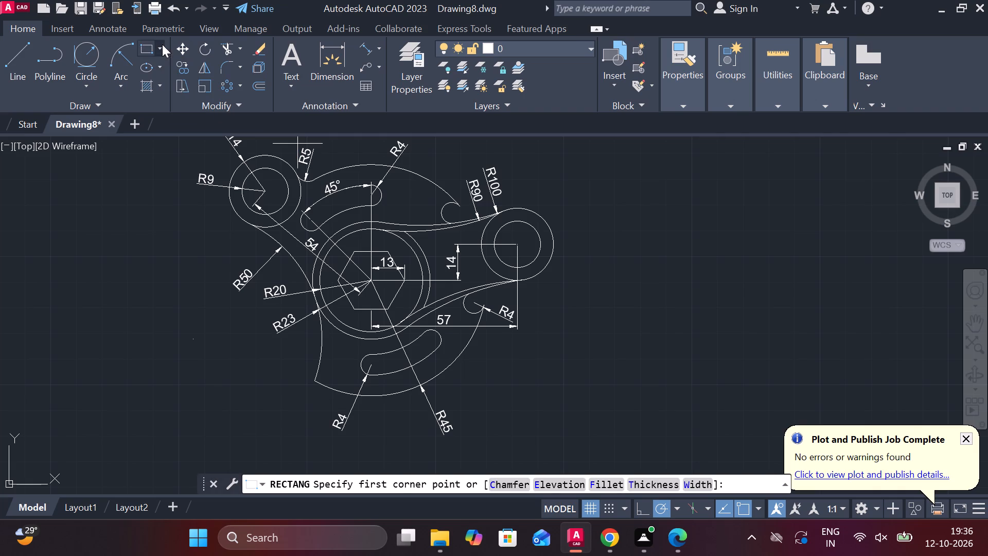
{"action": "middle_click_drag", "start_coordinate": [703, 218], "coordinate": [695, 218]}
{"action": "middle_click_drag", "start_coordinate": [603, 258], "coordinate": [349, 331]}
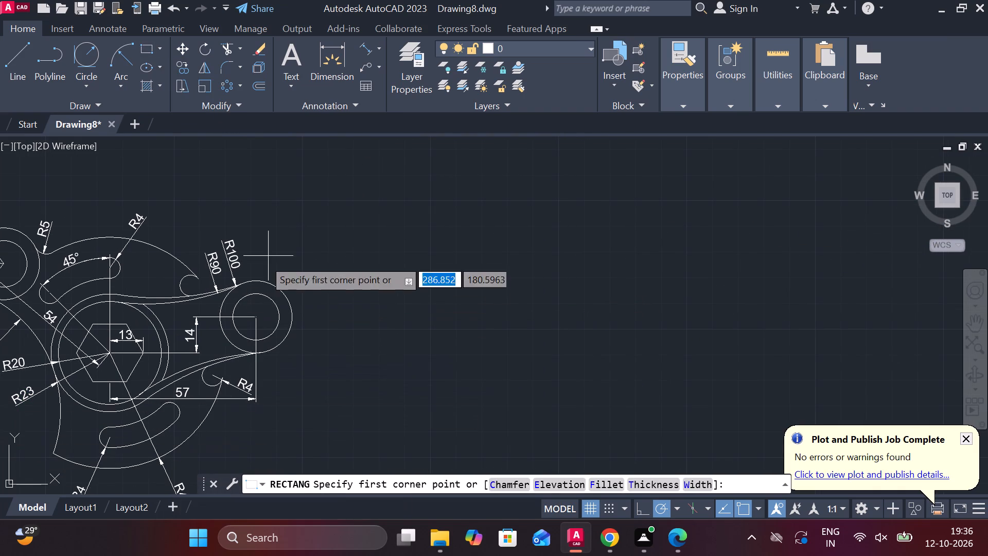
{"action": "left_click", "coordinate": [429, 251]}
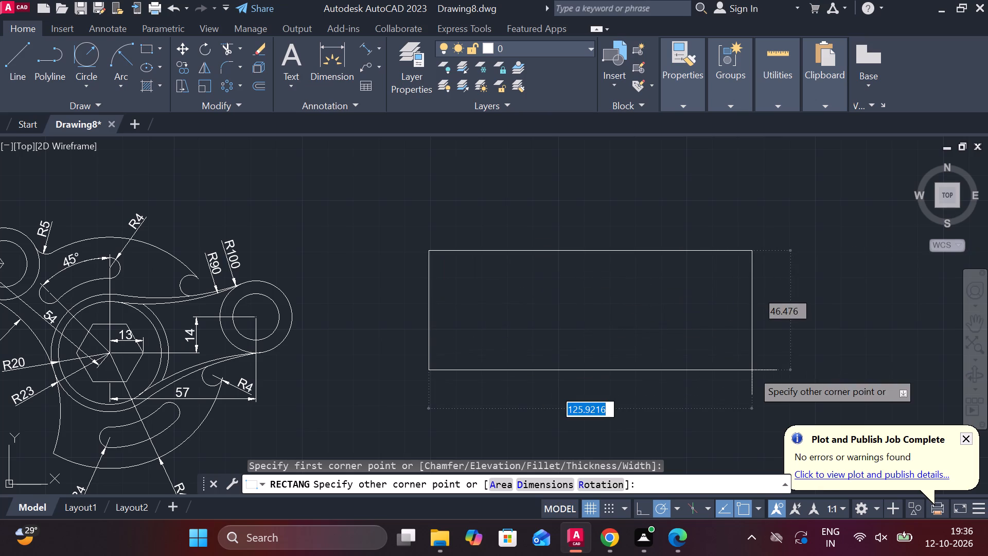
{"action": "type", "text": "190"}
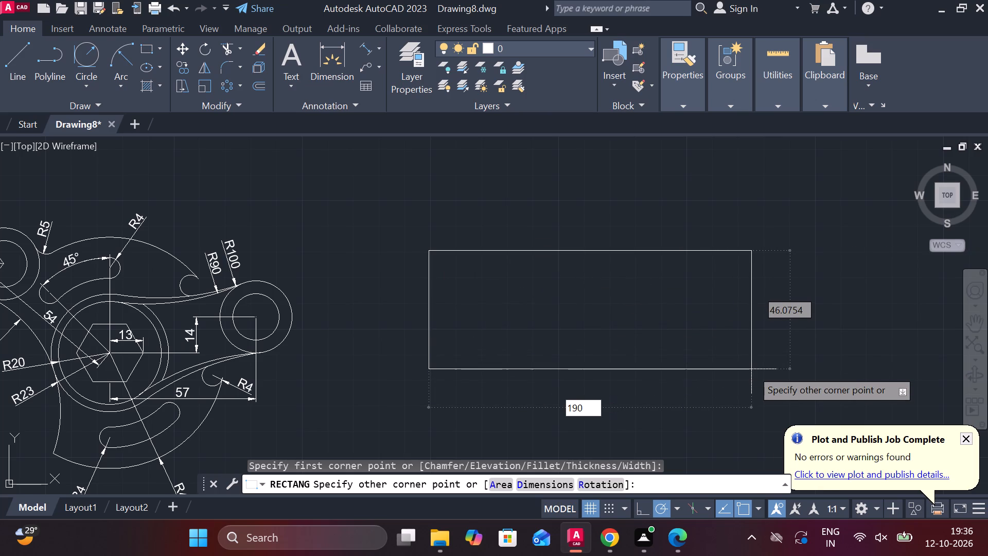
{"action": "key", "text": "Tab"}
{"action": "type", "text": "65"}
{"action": "key", "text": "space"}
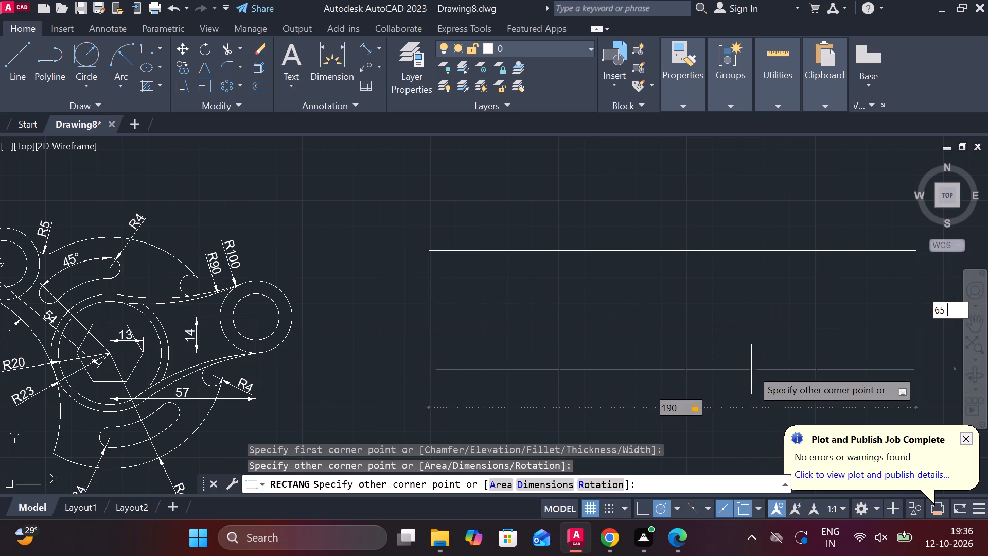
{"action": "key", "text": "Return"}
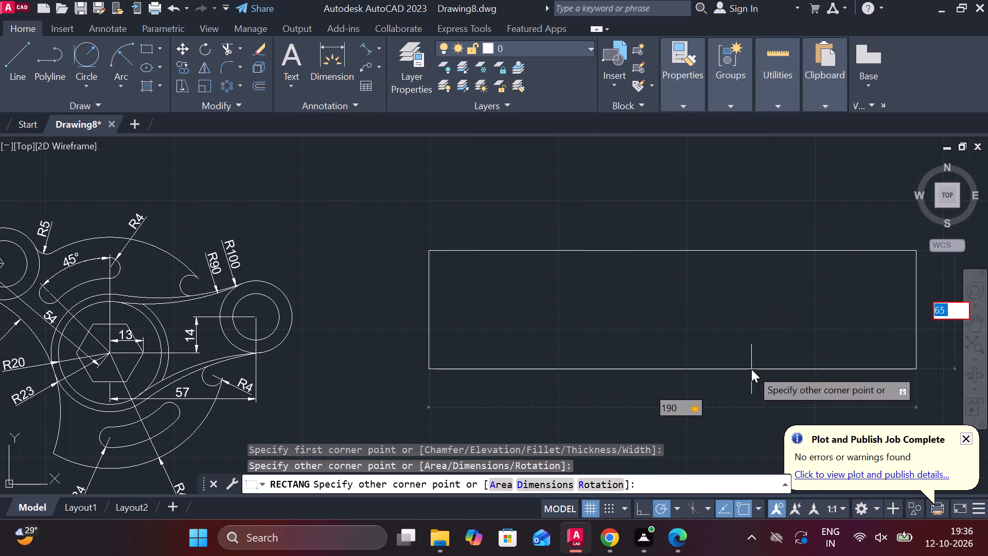
{"action": "key", "text": "BackSpace"}
{"action": "type", "text": "65"}
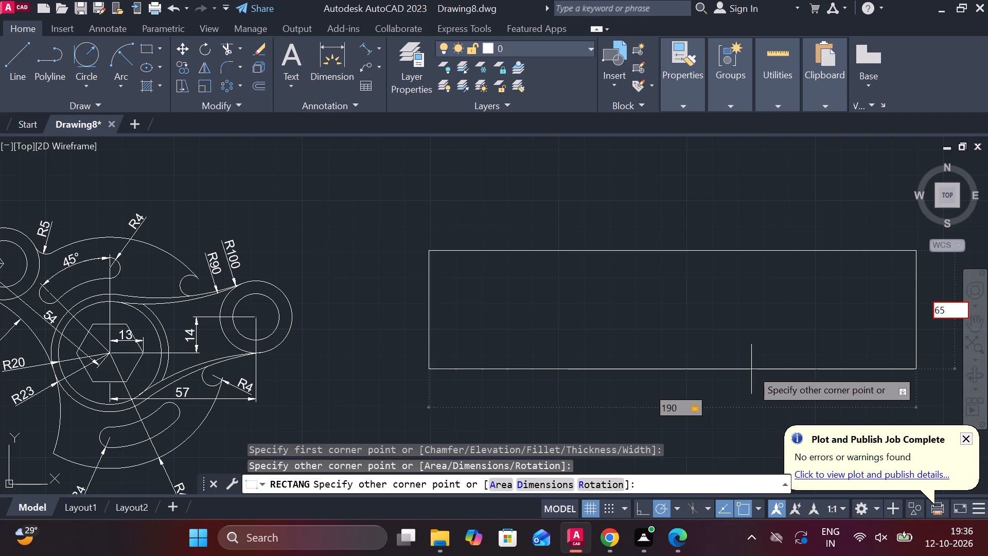
{"action": "key", "text": "Return"}
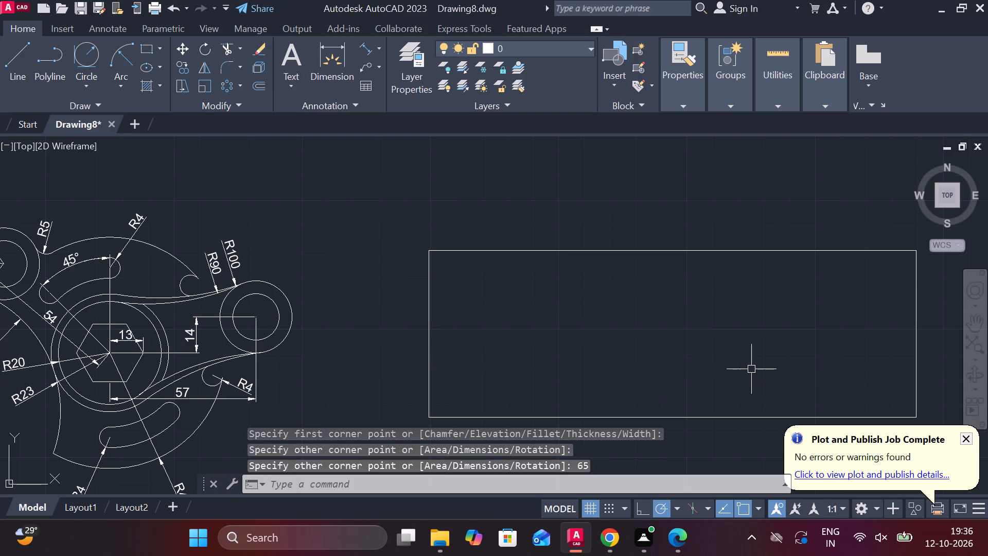
Explode the 190 x 65 rectangle into separate lines.
{"action": "middle_click_drag", "start_coordinate": [768, 340], "coordinate": [655, 322]}
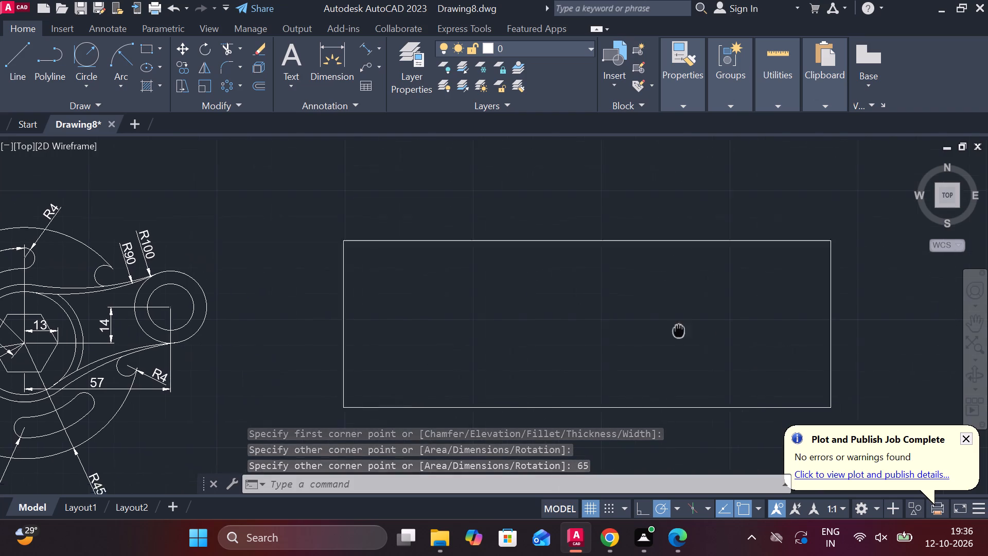
{"action": "middle_click_drag", "start_coordinate": [655, 322], "coordinate": [587, 299]}
{"action": "scroll", "coordinate": [559, 302], "scroll_direction": "down", "scroll_amount": 2}
{"action": "left_click_drag", "start_coordinate": [365, 241], "coordinate": [432, 249]}
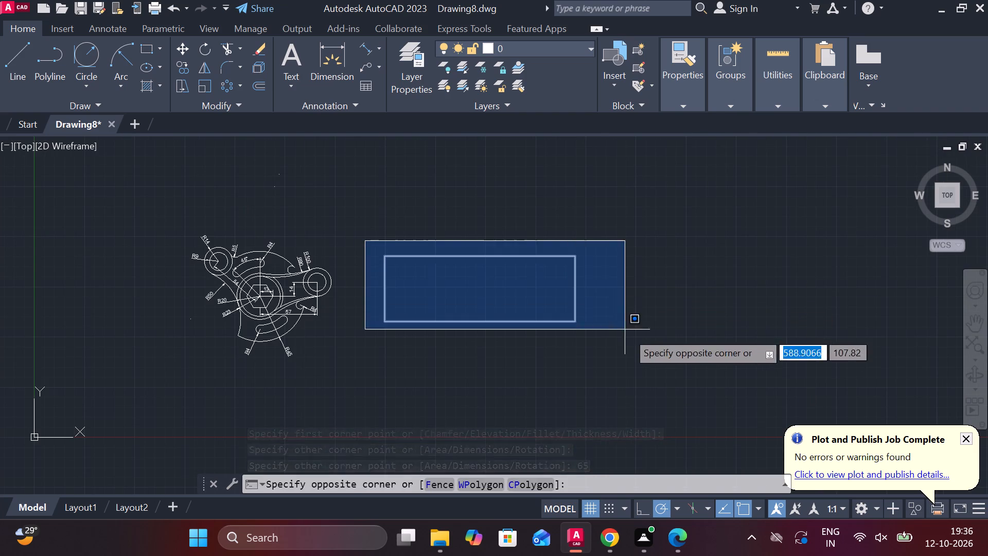
{"action": "left_click", "coordinate": [634, 337]}
{"action": "type", "text": "EX"}
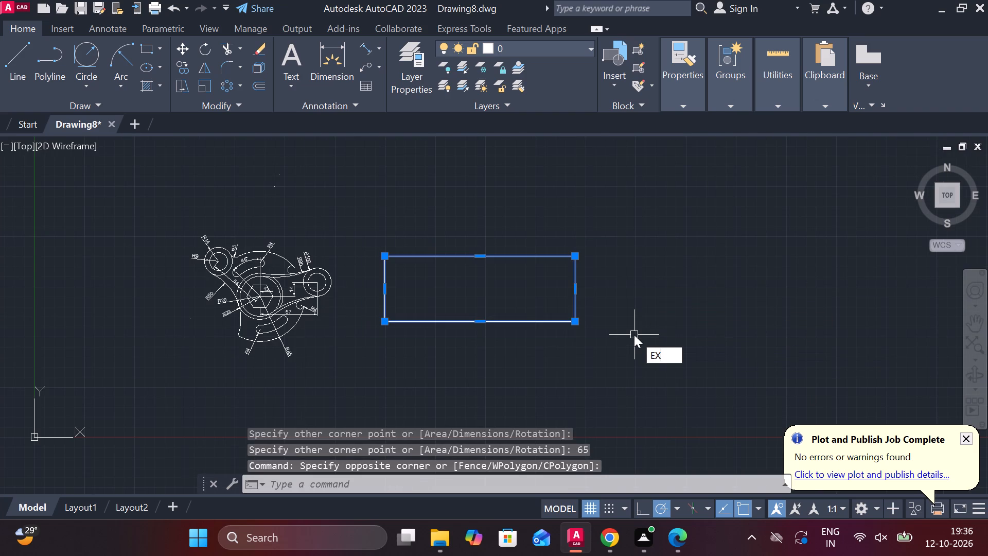
{"action": "left_click", "coordinate": [703, 390]}
Offset the bottom edge of the 190 x 65 rectangle upward by 20.
{"action": "scroll", "coordinate": [410, 238], "scroll_direction": "up", "scroll_amount": 2}
{"action": "scroll", "coordinate": [486, 247], "scroll_direction": "down", "scroll_amount": 1}
{"action": "middle_click_drag", "start_coordinate": [464, 278], "coordinate": [405, 261]}
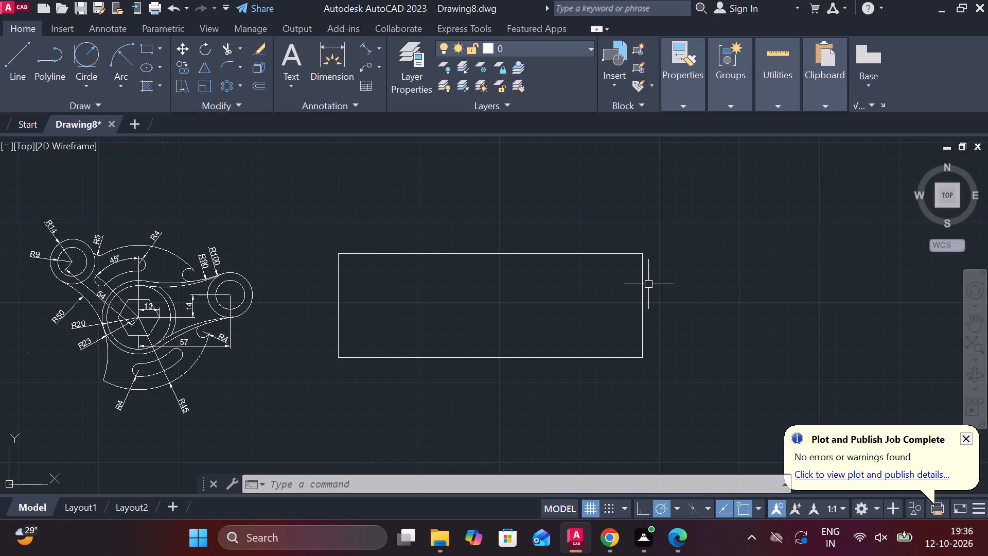
{"action": "left_click", "coordinate": [568, 355]}
{"action": "key", "text": "o"}
{"action": "key", "text": "Return"}
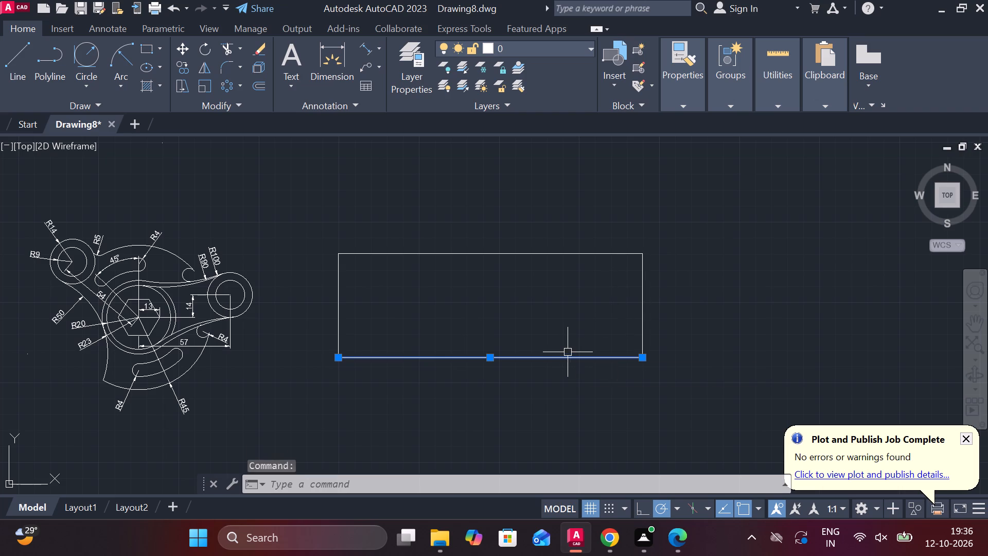
{"action": "key", "text": "Return"}
{"action": "type", "text": "20"}
{"action": "key", "text": "Return"}
Offset the rectangle's left edge inward by 25.
{"action": "left_click", "coordinate": [341, 286]}
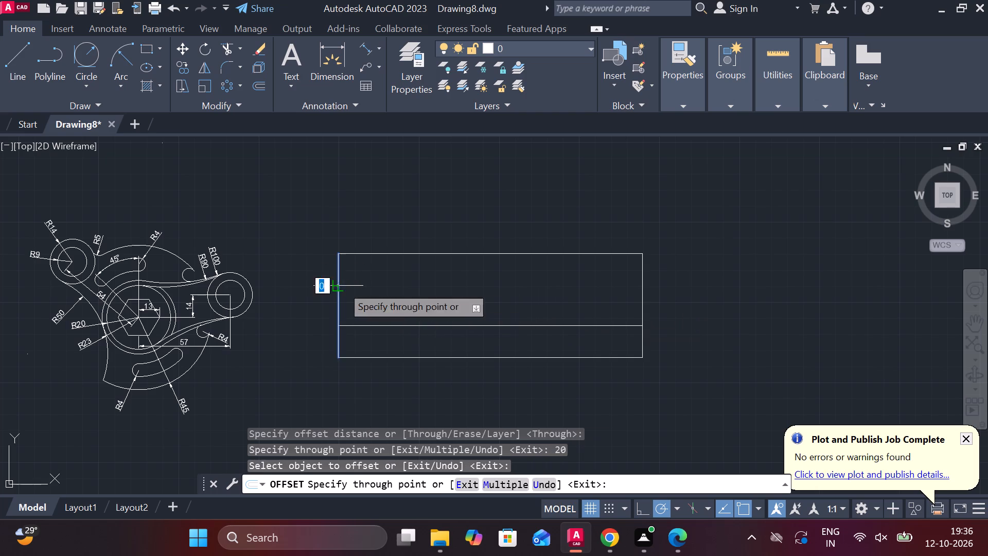
{"action": "type", "text": "25"}
{"action": "key", "text": "space"}
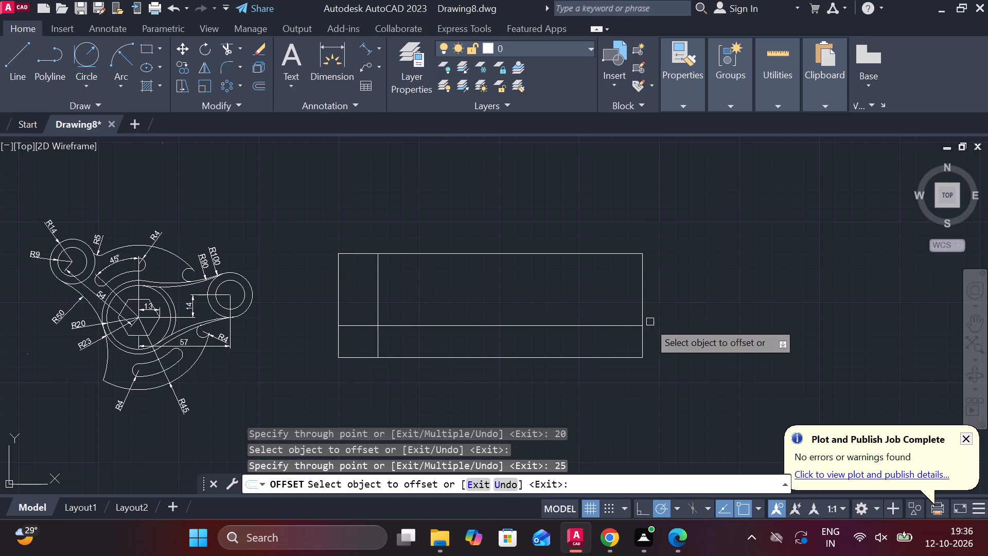
{"action": "left_click", "coordinate": [626, 325]}
{"action": "key", "text": "Escape"}
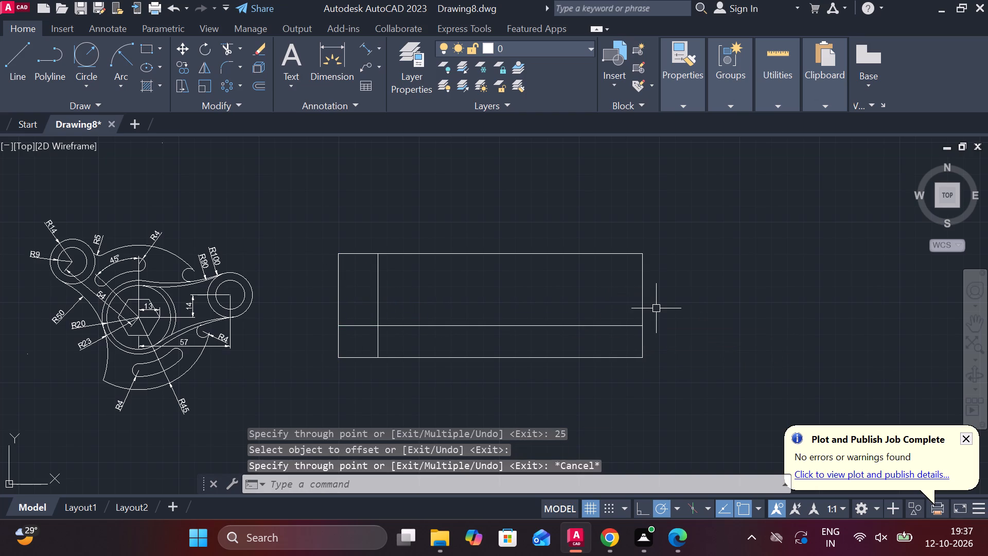
Offset the rectangle's right edge inward three times in succession, spacing the vertical lines 25 apart.
{"action": "key", "text": "space"}
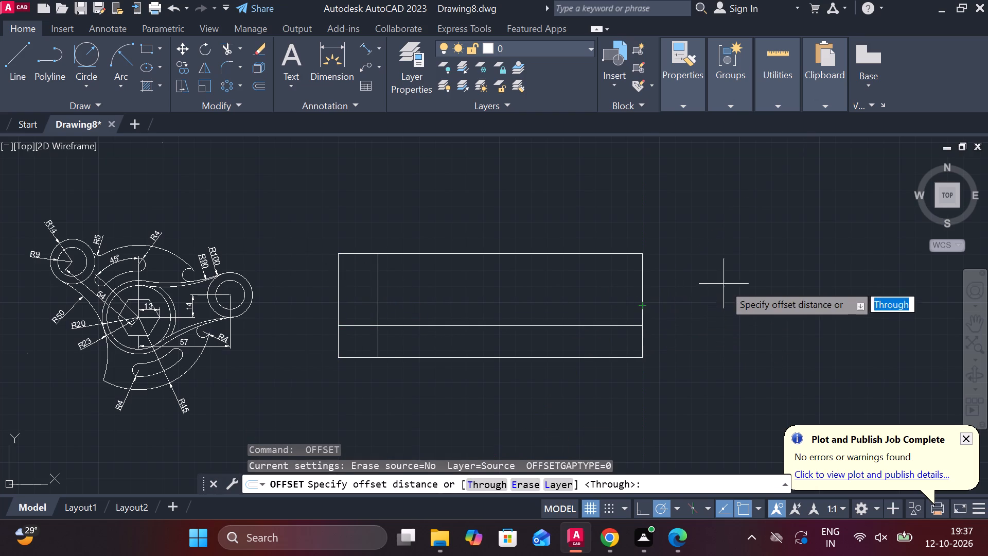
{"action": "key", "text": "space"}
{"action": "left_click", "coordinate": [639, 272]}
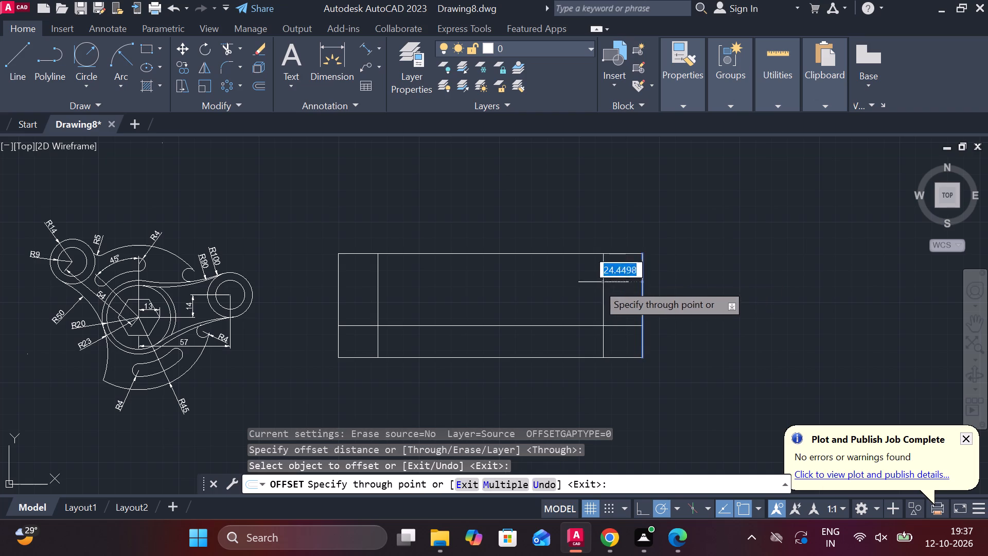
{"action": "type", "text": "25"}
{"action": "key", "text": "space"}
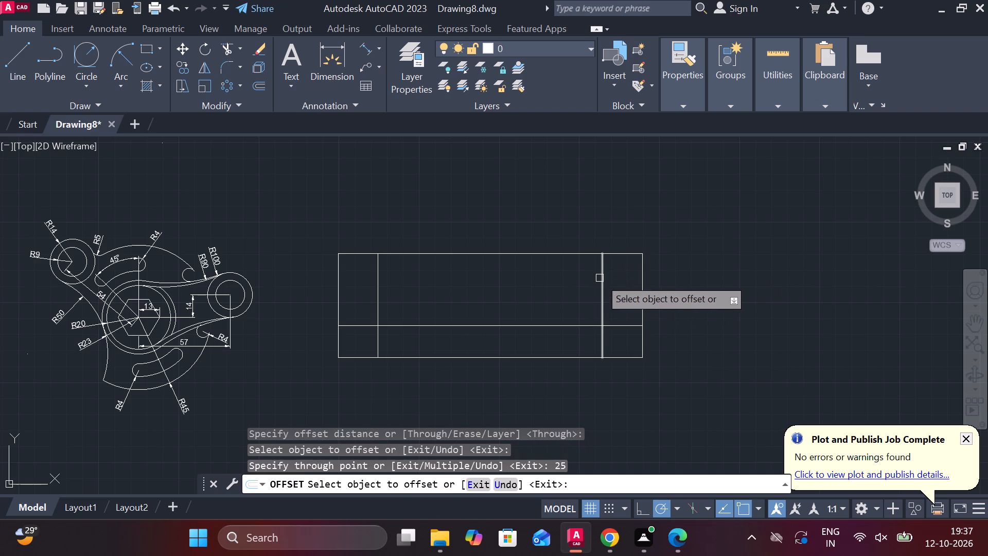
{"action": "left_click", "coordinate": [600, 278]}
{"action": "type", "text": "25"}
{"action": "key", "text": "space"}
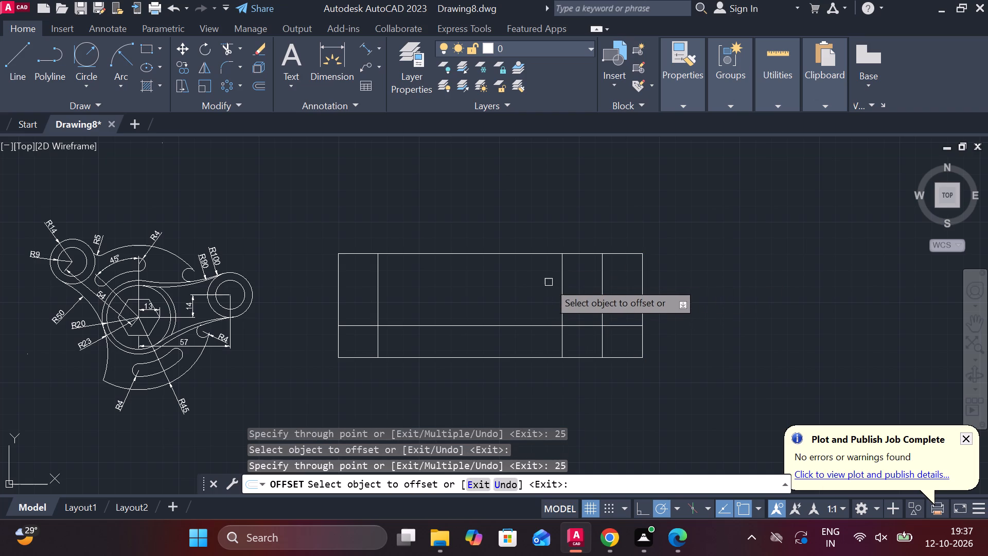
{"action": "left_click", "coordinate": [559, 277]}
{"action": "type", "text": "25"}
{"action": "key", "text": "space"}
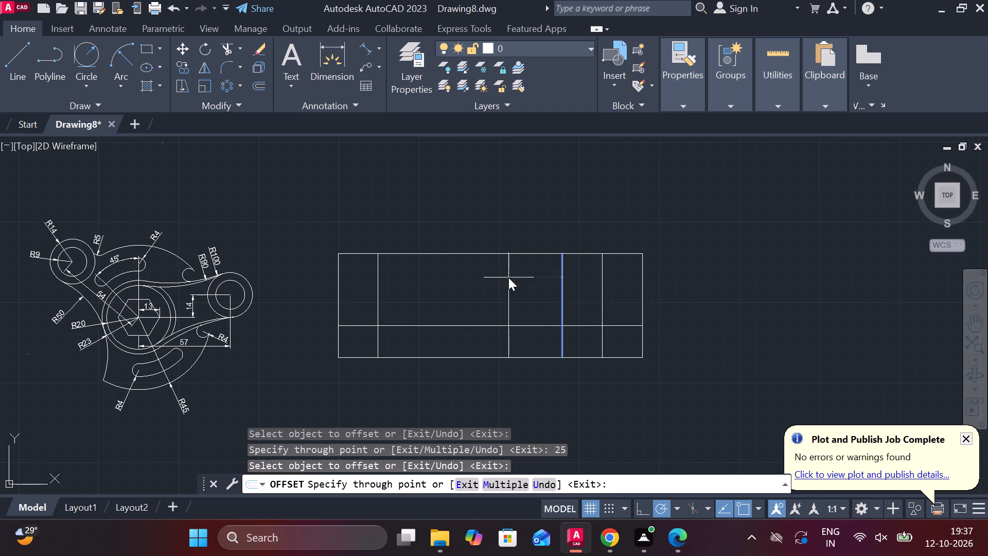
{"action": "key", "text": "Escape"}
Trim the inner horizontal line between the left and third-from-right verticals, and the left vertical above the horizontal line.
{"action": "key", "text": "t"}
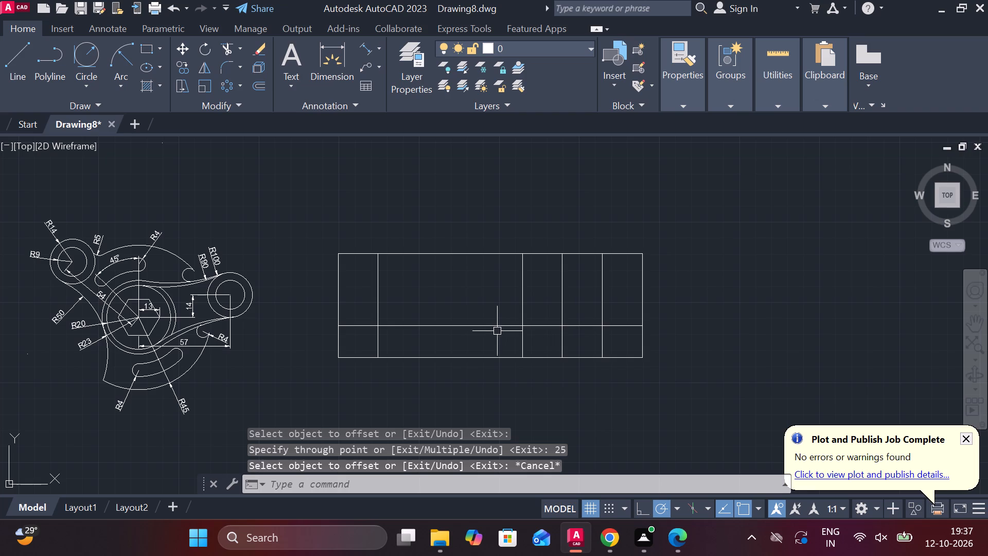
{"action": "type", "text": "R"}
{"action": "key", "text": "space"}
{"action": "left_click", "coordinate": [489, 330]}
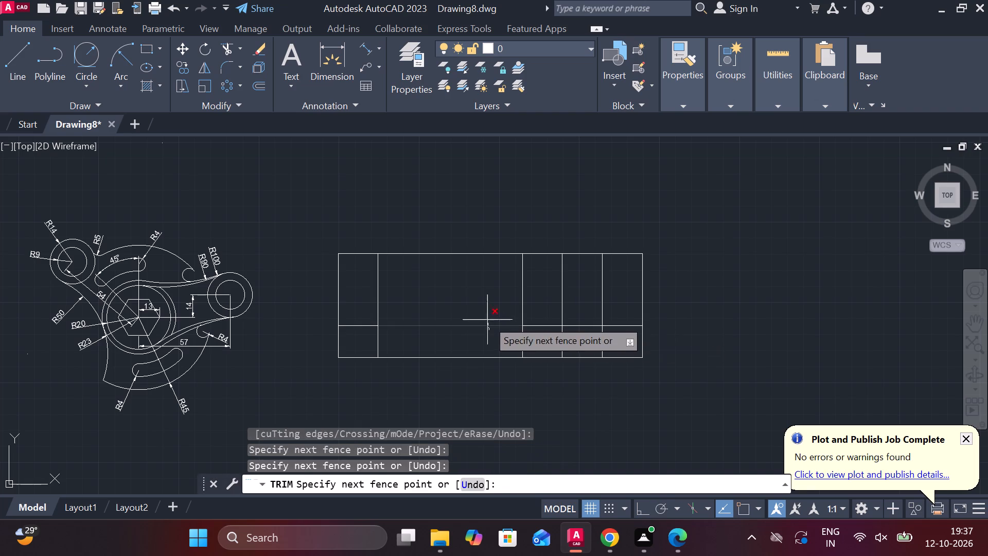
{"action": "left_click", "coordinate": [487, 320]}
{"action": "left_click", "coordinate": [372, 306]}
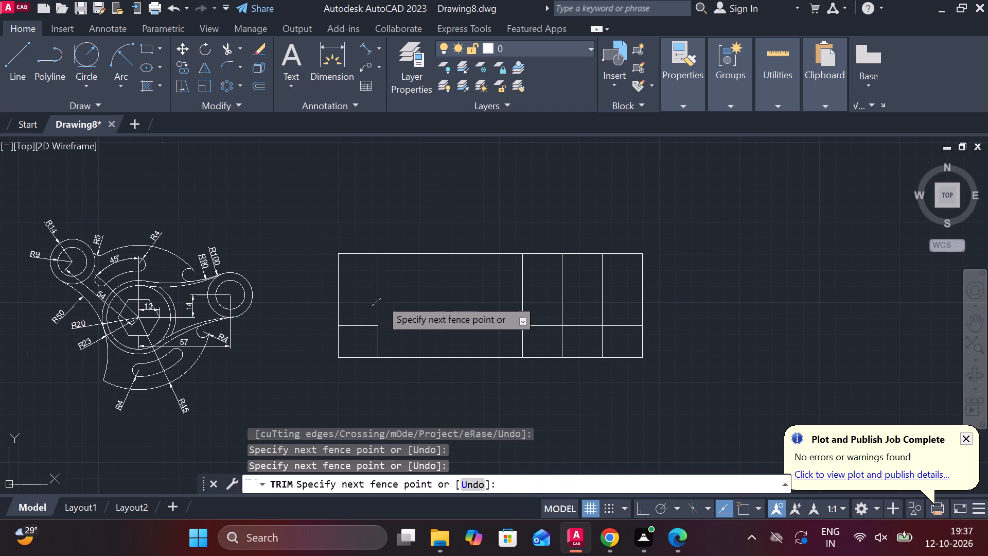
{"action": "left_click", "coordinate": [380, 299]}
{"action": "scroll", "coordinate": [478, 298], "scroll_direction": "up", "scroll_amount": 1}
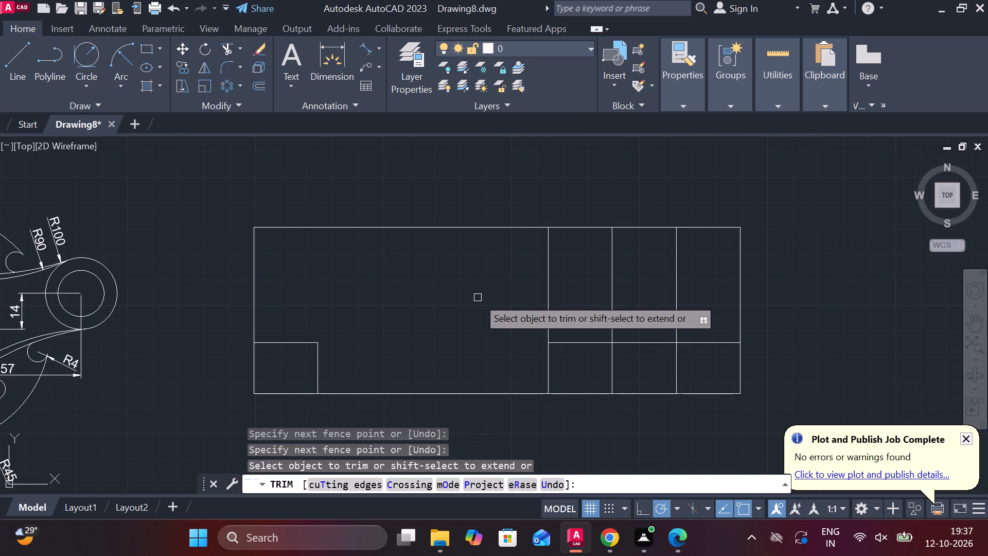
{"action": "key", "text": "Escape"}
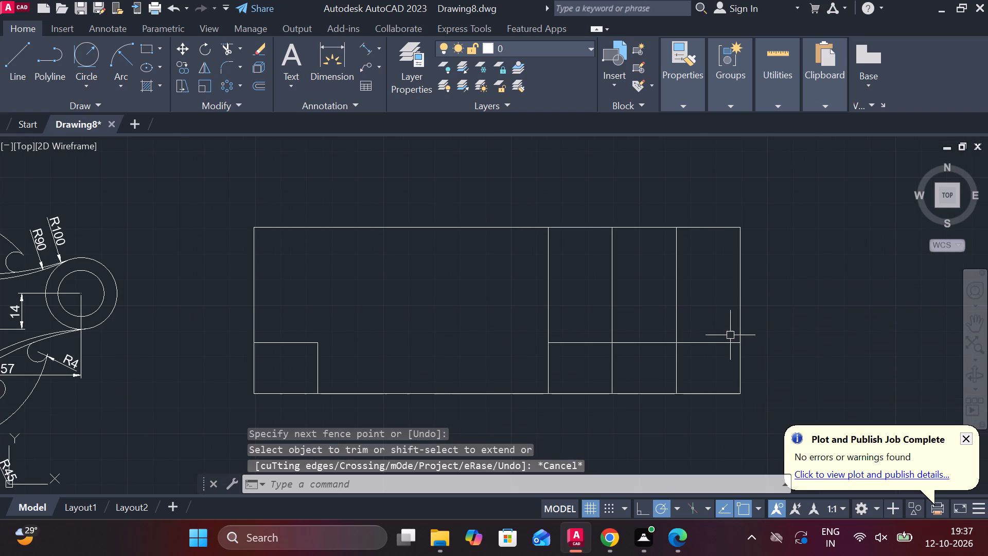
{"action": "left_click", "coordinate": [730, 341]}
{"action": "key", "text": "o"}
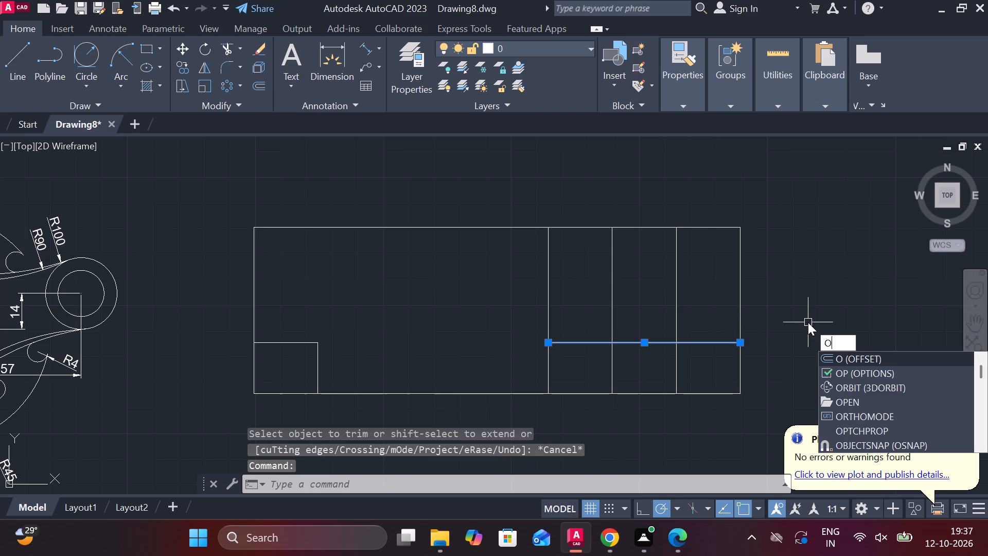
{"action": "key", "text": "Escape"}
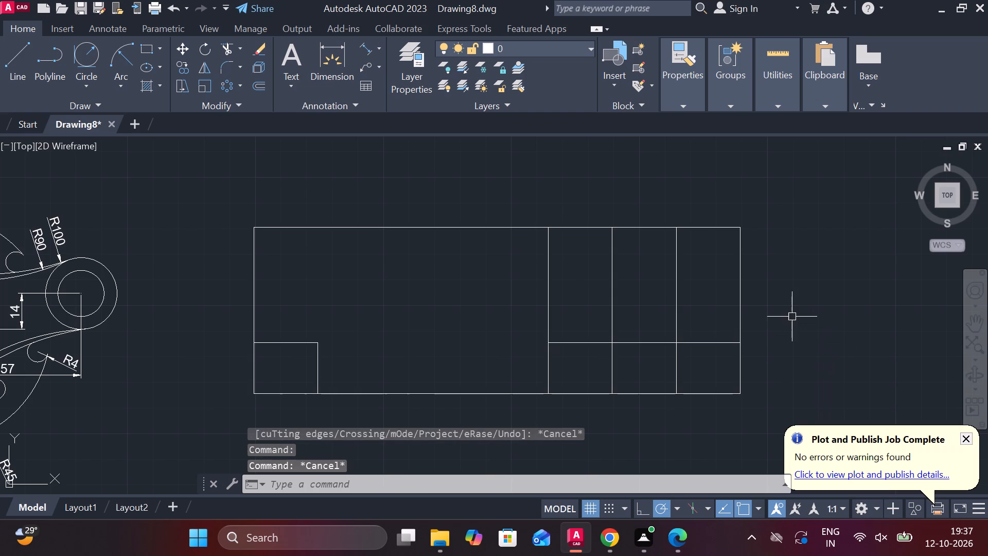
Copy the right-hand horizontal line upward from its right endpoint at distances of 7, 14, 21, 28 and 35.
{"action": "left_click", "coordinate": [729, 341]}
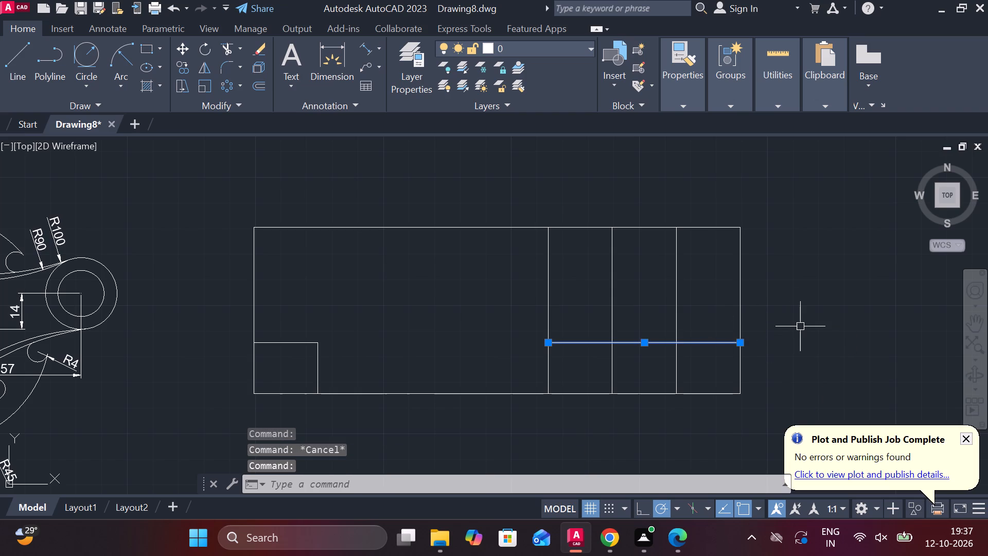
{"action": "key", "text": "c"}
{"action": "key", "text": "o"}
{"action": "key", "text": "Return"}
{"action": "left_click", "coordinate": [737, 343]}
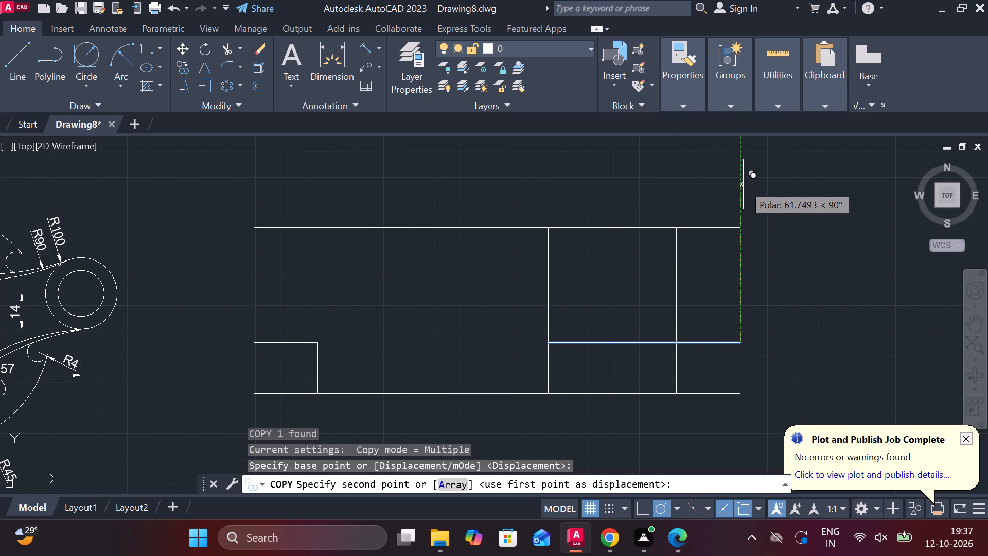
{"action": "key", "text": "7"}
{"action": "key", "text": "Return"}
{"action": "type", "text": "14"}
{"action": "key", "text": "Return"}
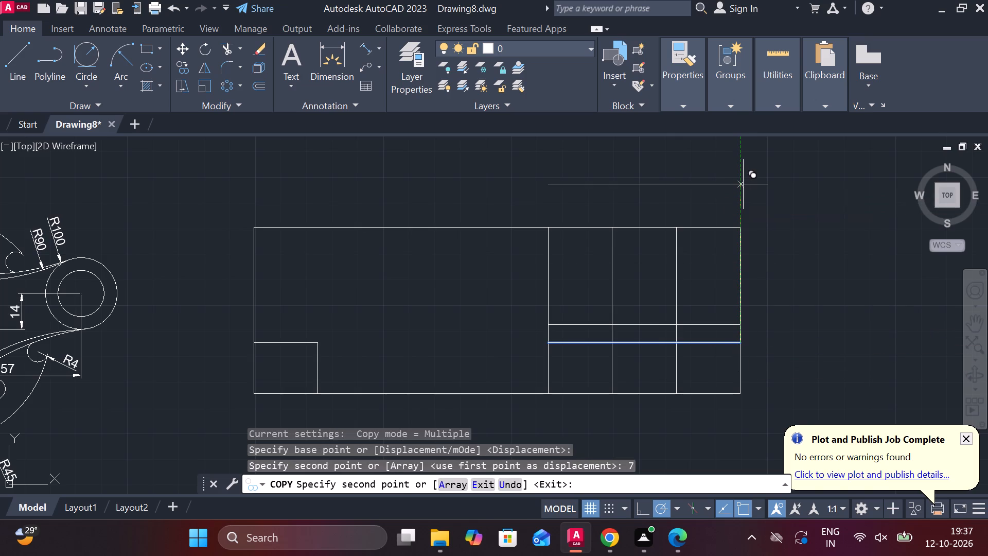
{"action": "type", "text": "21"}
{"action": "key", "text": "Return"}
{"action": "type", "text": "28"}
{"action": "key", "text": "Return"}
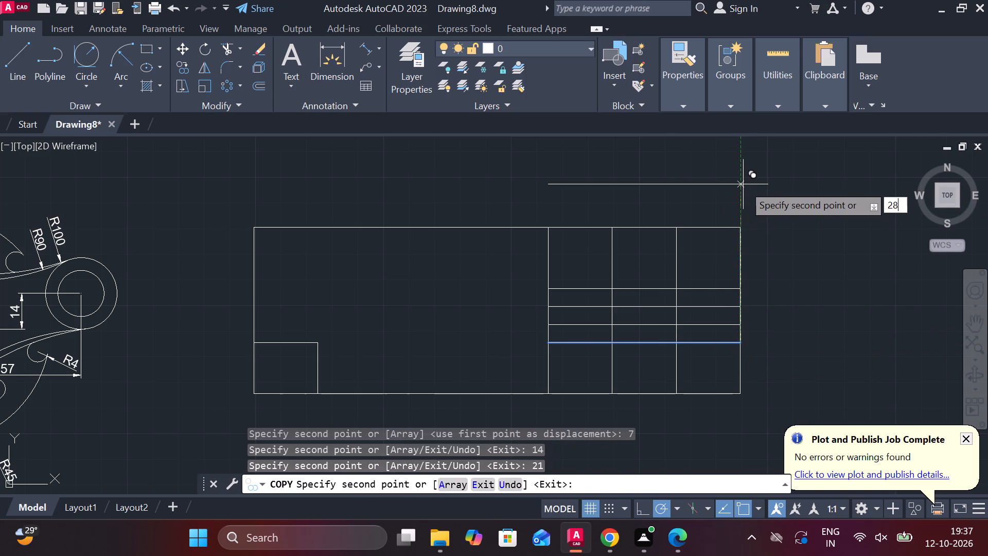
{"action": "type", "text": "35"}
{"action": "key", "text": "Return"}
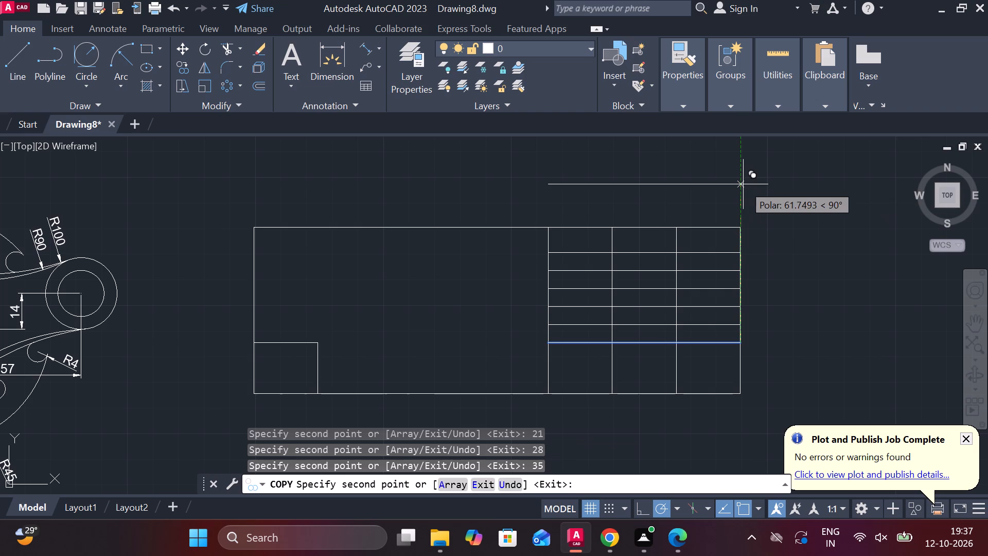
{"action": "key", "text": "Escape"}
Extend the lowest inner horizontal line leftward to meet the small lower-left box.
{"action": "type", "text": "EX"}
{"action": "key", "text": "space"}
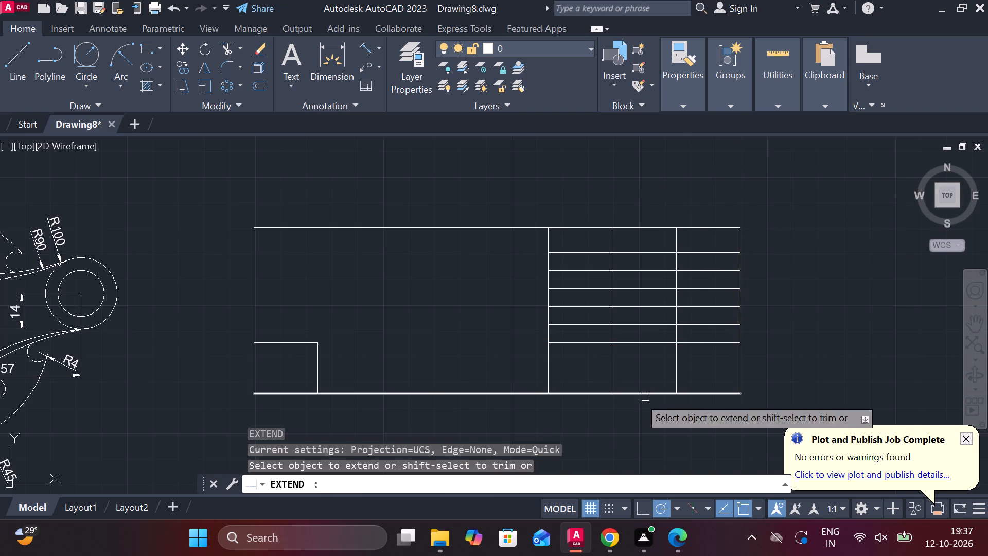
{"action": "left_click", "coordinate": [567, 341]}
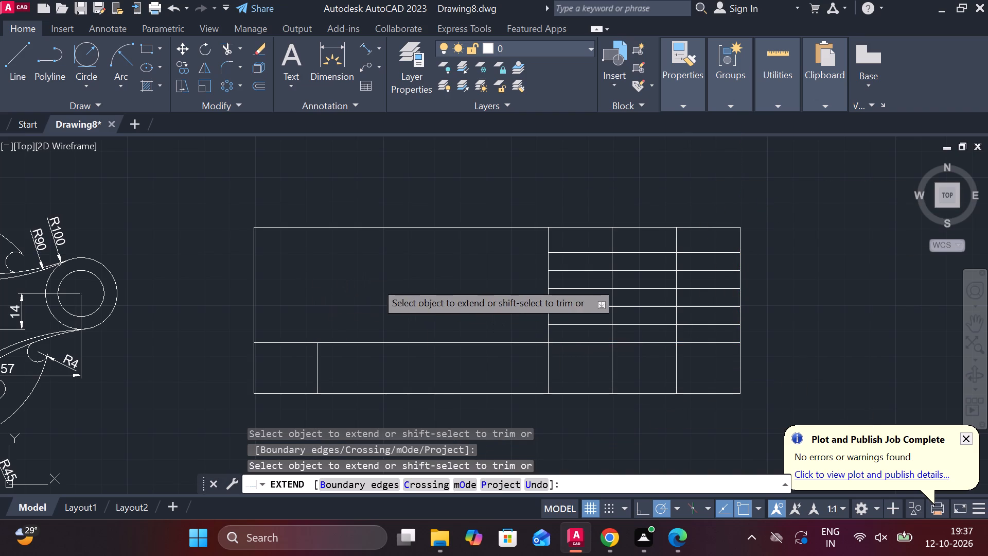
{"action": "key", "text": "Escape"}
Trim the two inner verticals below the lowest inner horizontal line to leave one wide lower-right cell.
{"action": "type", "text": "TR"}
{"action": "key", "text": "space"}
{"action": "left_click_drag", "start_coordinate": [707, 378], "coordinate": [649, 378]}
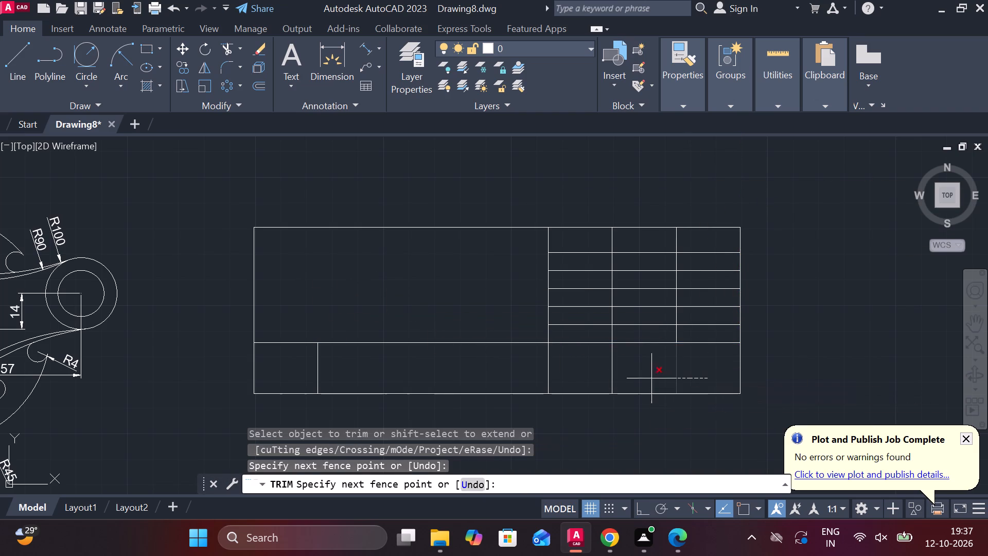
{"action": "left_click_drag", "start_coordinate": [649, 378], "coordinate": [596, 378]}
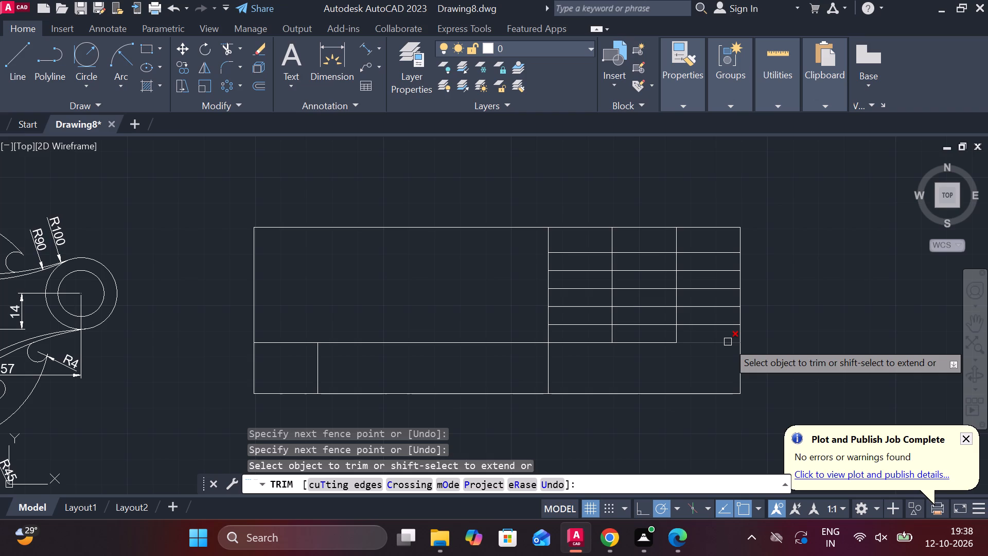
{"action": "key", "text": "Escape"}
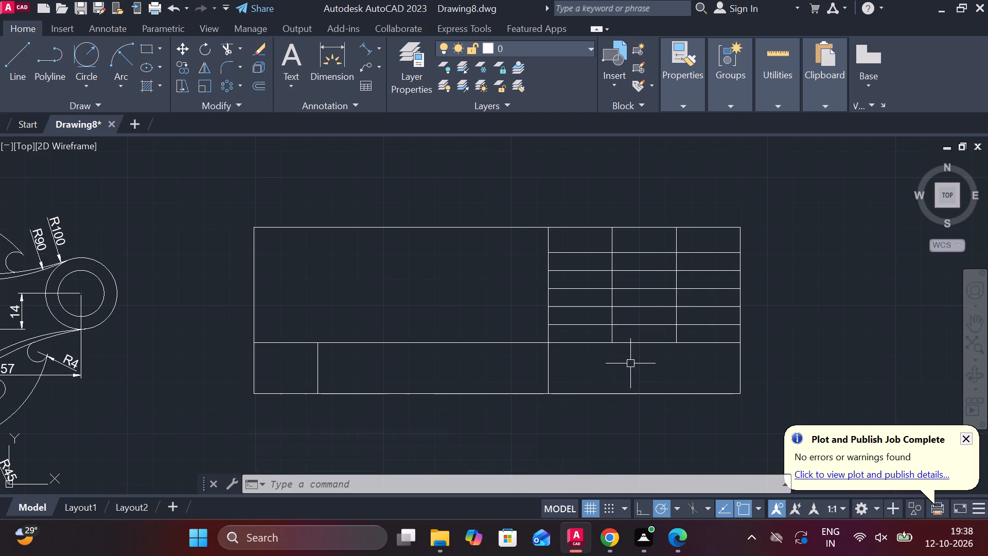
Add centred multiline text NAME in the top middle cell of the title block's three-column grid.
{"action": "middle_click_drag", "start_coordinate": [463, 286], "coordinate": [345, 329]}
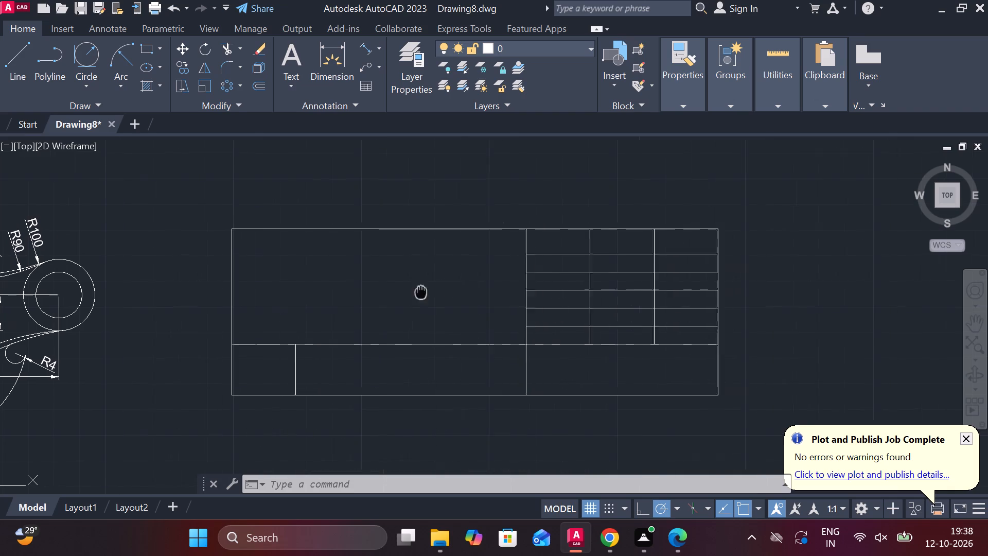
{"action": "middle_click_drag", "start_coordinate": [345, 329], "coordinate": [343, 329]}
{"action": "scroll", "coordinate": [429, 293], "scroll_direction": "up", "scroll_amount": 2}
{"action": "type", "text": "M5"}
{"action": "key", "text": "BackSpace"}
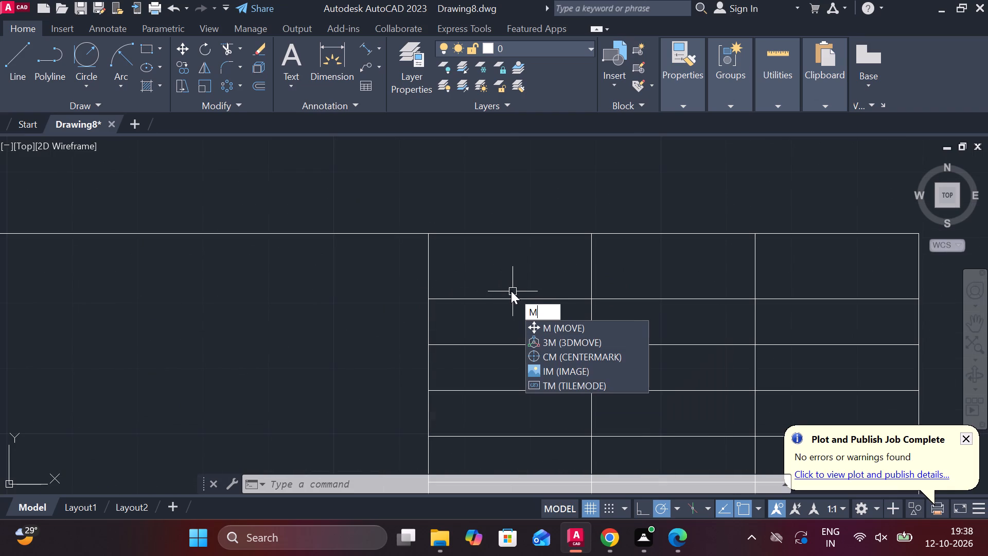
{"action": "type", "text": "T"}
{"action": "key", "text": "space"}
{"action": "middle_click_drag", "start_coordinate": [638, 254], "coordinate": [627, 254]}
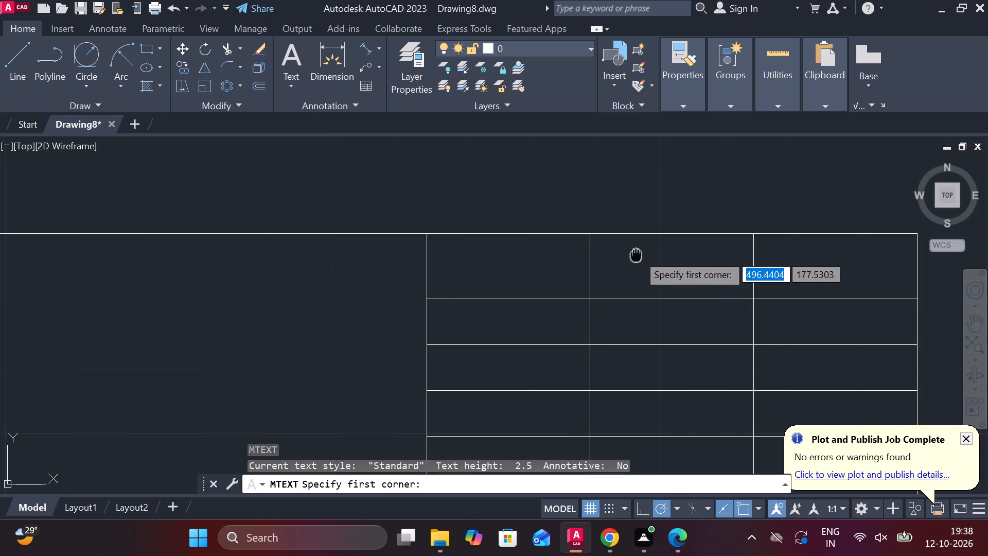
{"action": "middle_click_drag", "start_coordinate": [627, 254], "coordinate": [569, 253]}
{"action": "scroll", "coordinate": [568, 253], "scroll_direction": "up", "scroll_amount": 1}
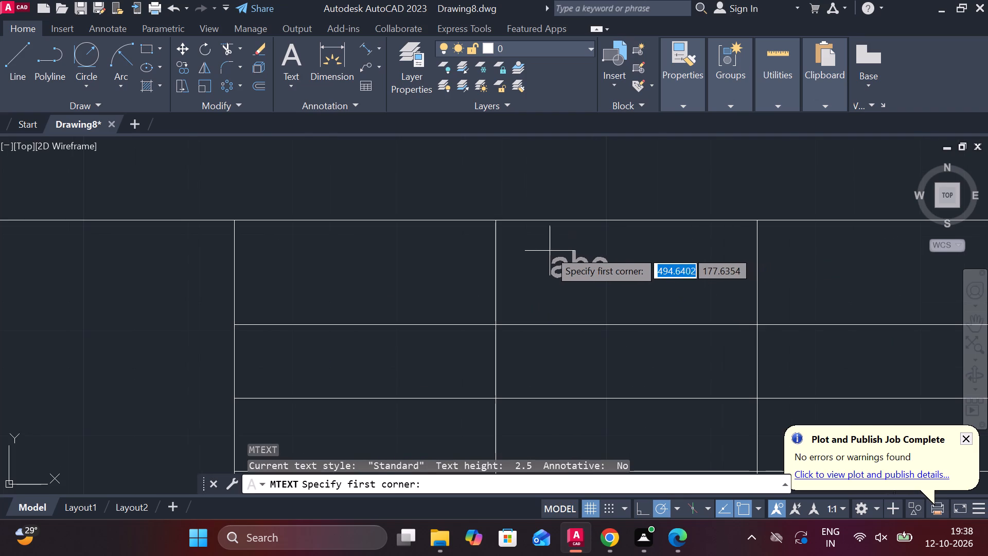
{"action": "left_click", "coordinate": [548, 249]}
{"action": "double_click", "coordinate": [721, 302]}
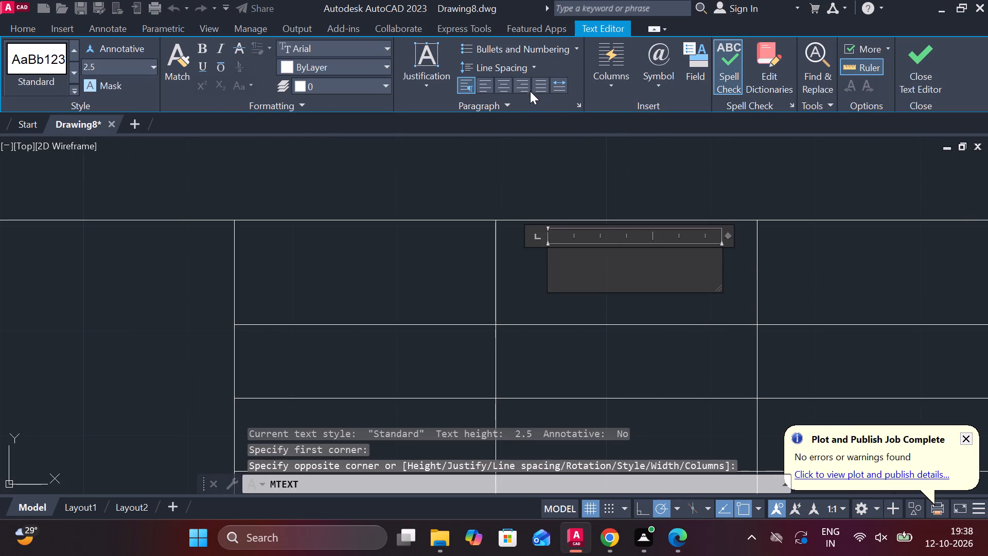
{"action": "left_click", "coordinate": [507, 88]}
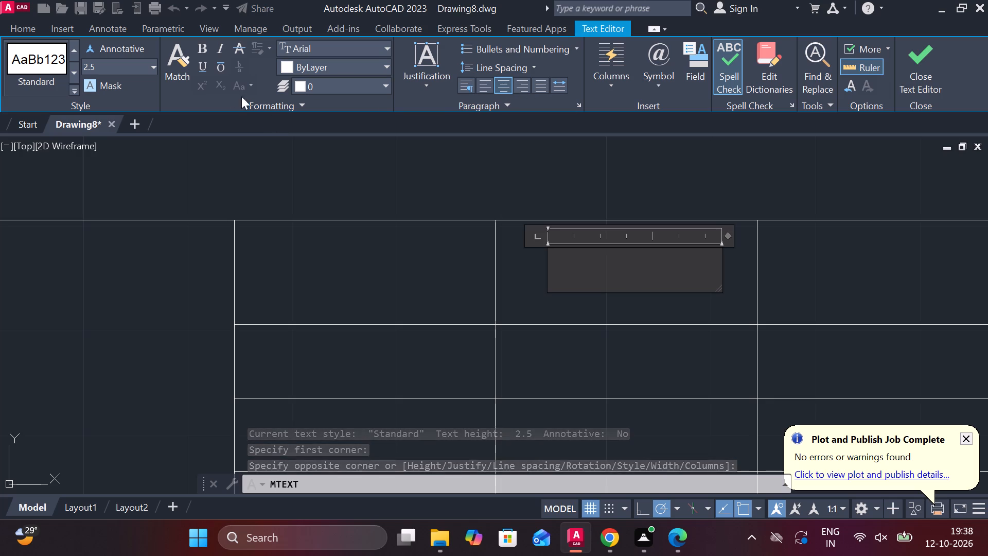
{"action": "key", "text": "d"}
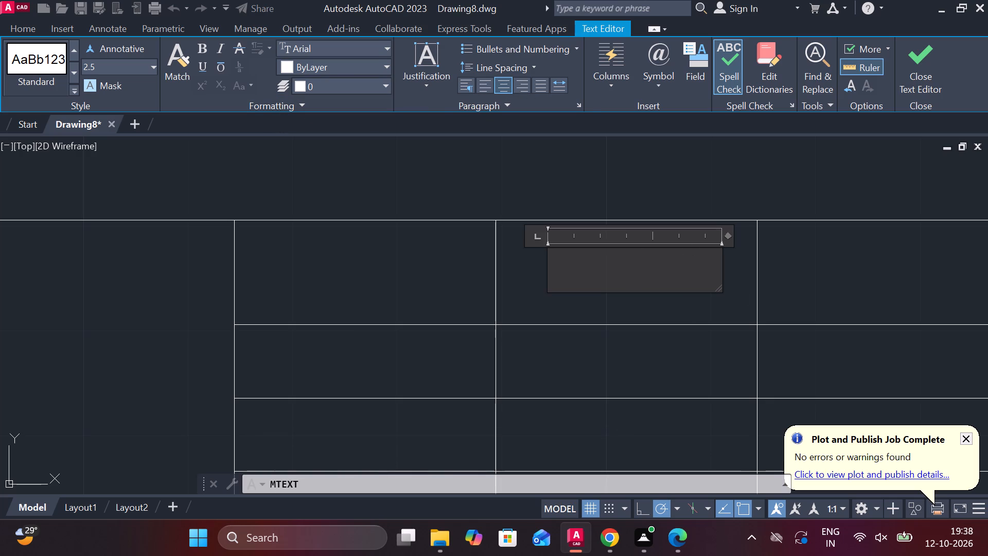
{"action": "type", "text": "DATE"}
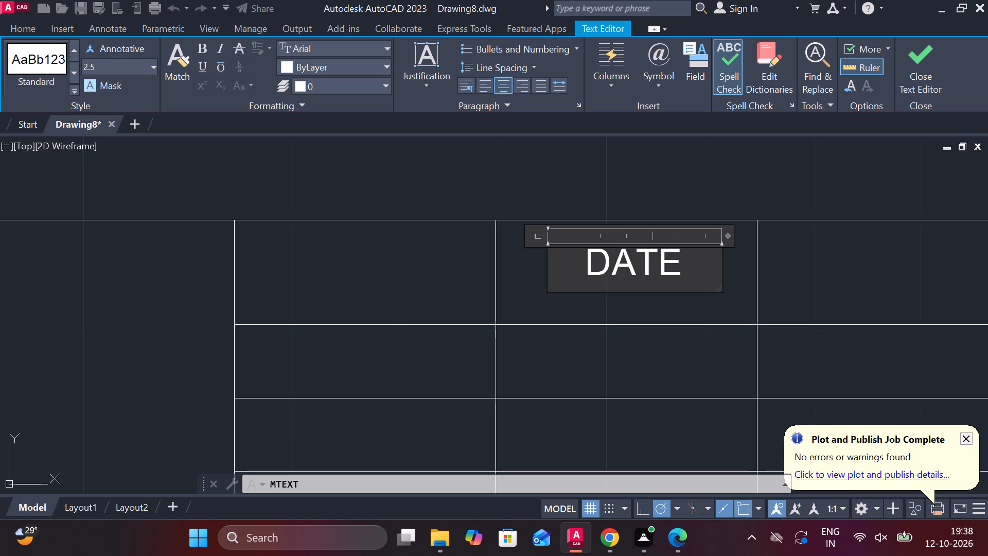
{"action": "key", "text": "BackSpace"}
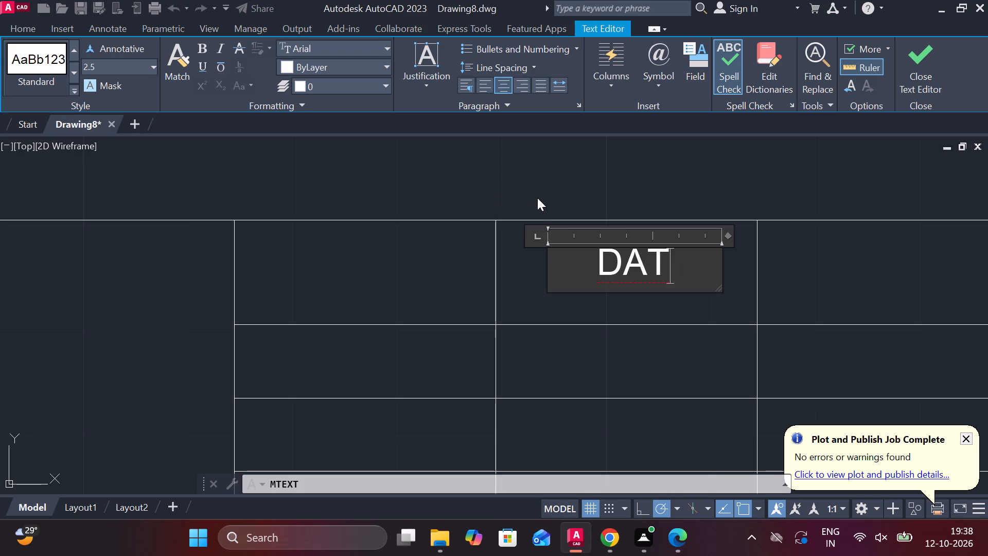
{"action": "key", "text": "BackSpace"}
{"action": "key", "text": "BackSpace"}
{"action": "key", "text": "BackSpace"}
{"action": "type", "text": "NAME"}
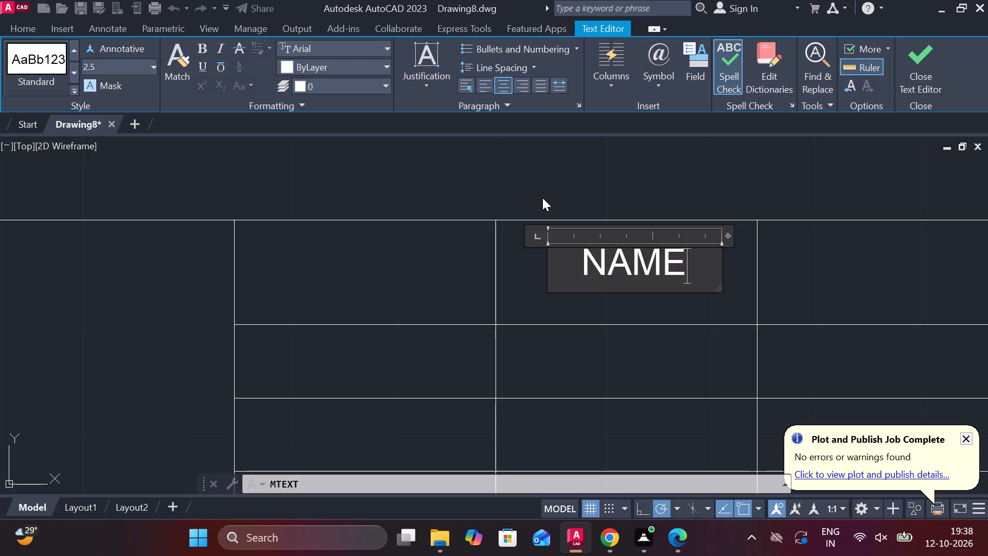
{"action": "left_click", "coordinate": [929, 56]}
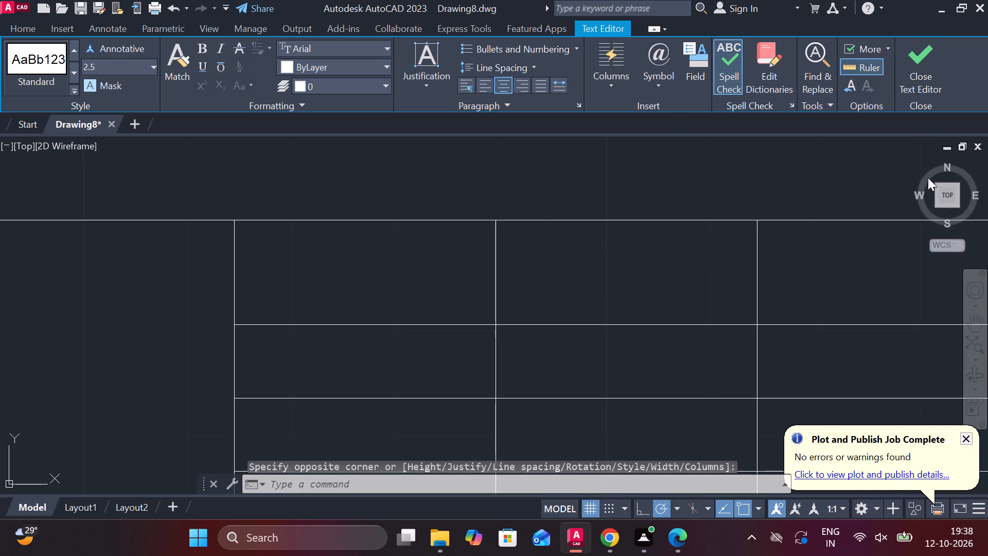
Add centred multiline text DATE in the top row's cell immediately right of NAME.
{"action": "scroll", "coordinate": [888, 238], "scroll_direction": "down", "scroll_amount": 2}
{"action": "middle_click_drag", "start_coordinate": [802, 253], "coordinate": [685, 250]}
{"action": "scroll", "coordinate": [736, 255], "scroll_direction": "up", "scroll_amount": 2}
{"action": "key", "text": "space"}
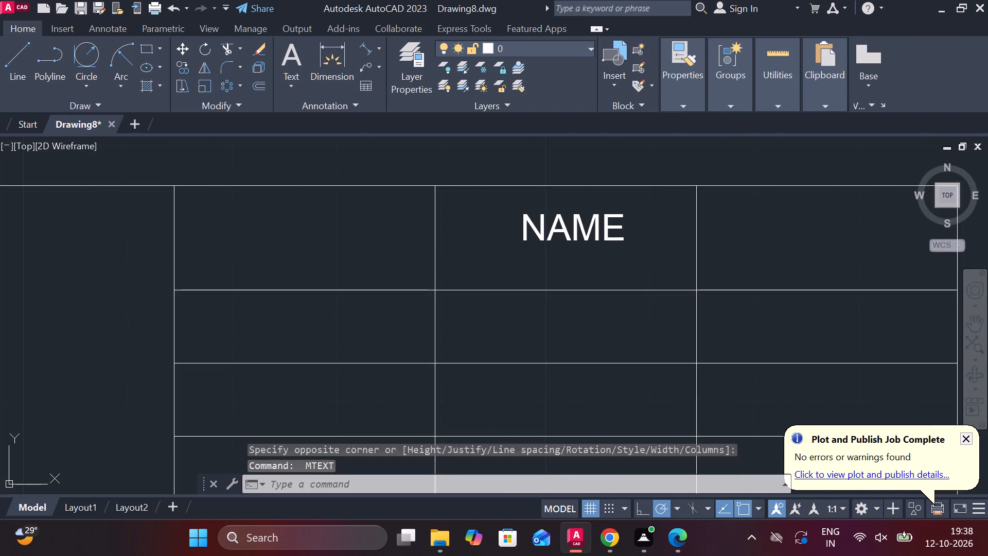
{"action": "scroll", "coordinate": [754, 239], "scroll_direction": "up", "scroll_amount": 1}
{"action": "middle_click_drag", "start_coordinate": [754, 238], "coordinate": [622, 245]}
{"action": "left_click", "coordinate": [623, 200]}
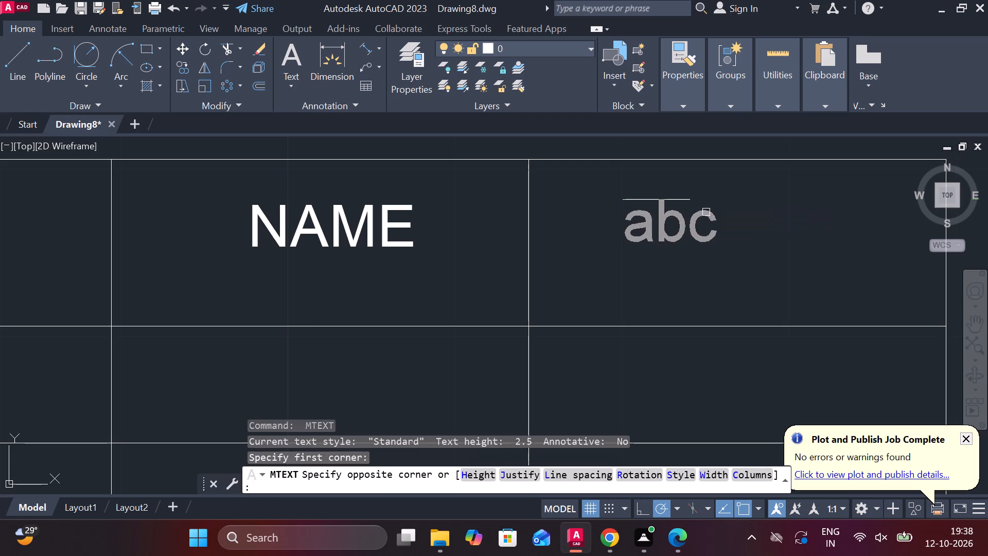
{"action": "left_click", "coordinate": [887, 258]}
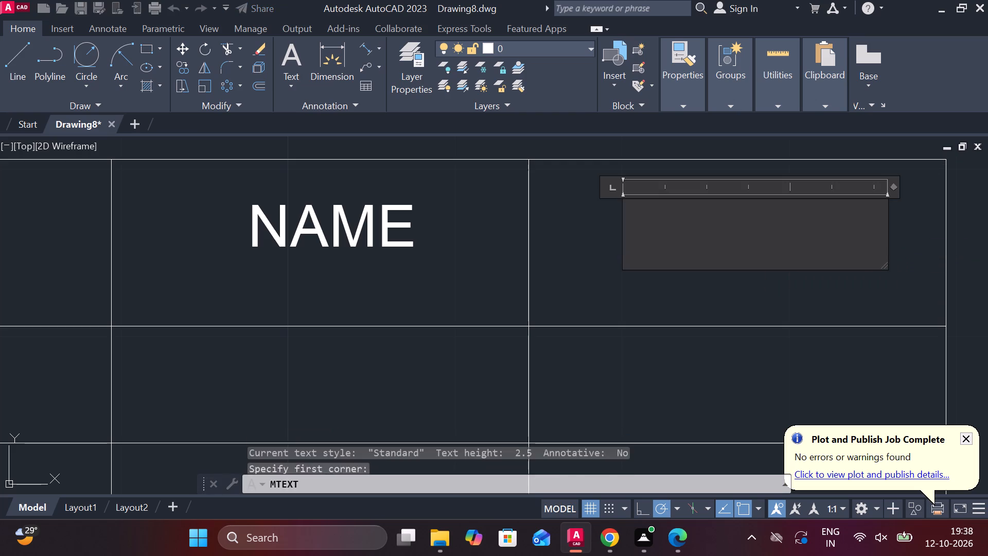
{"action": "left_click", "coordinate": [499, 88]}
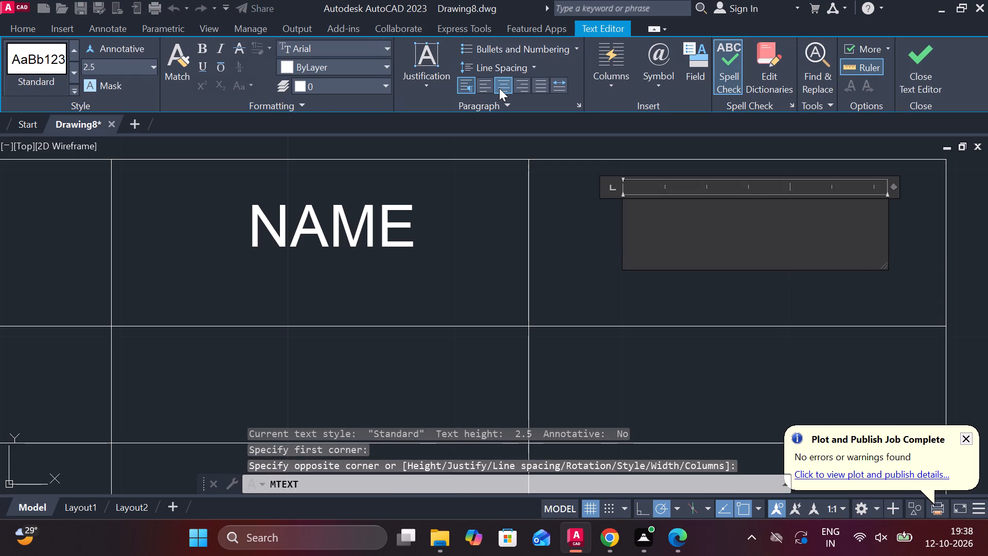
{"action": "type", "text": "DATE"}
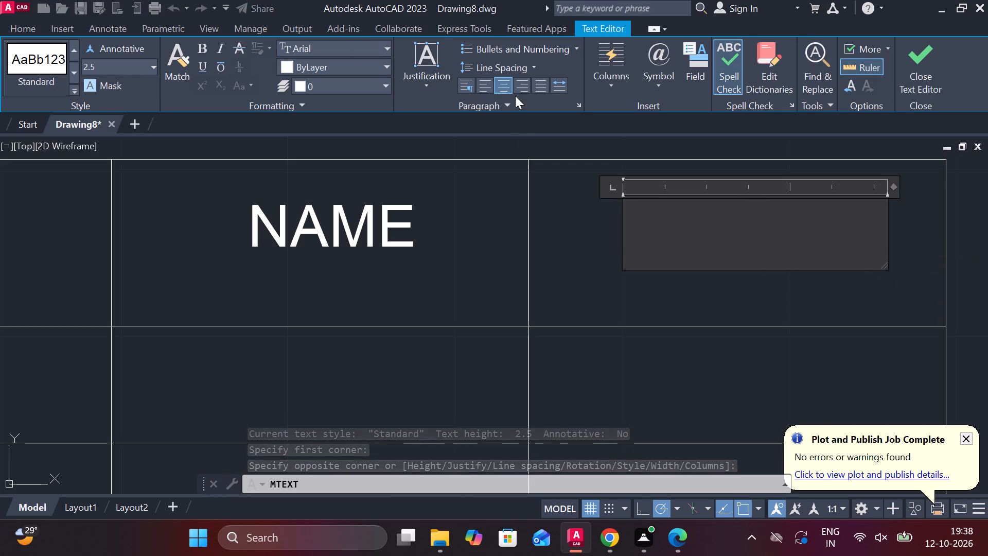
{"action": "type", "text": "DATE"}
{"action": "left_click", "coordinate": [902, 61]}
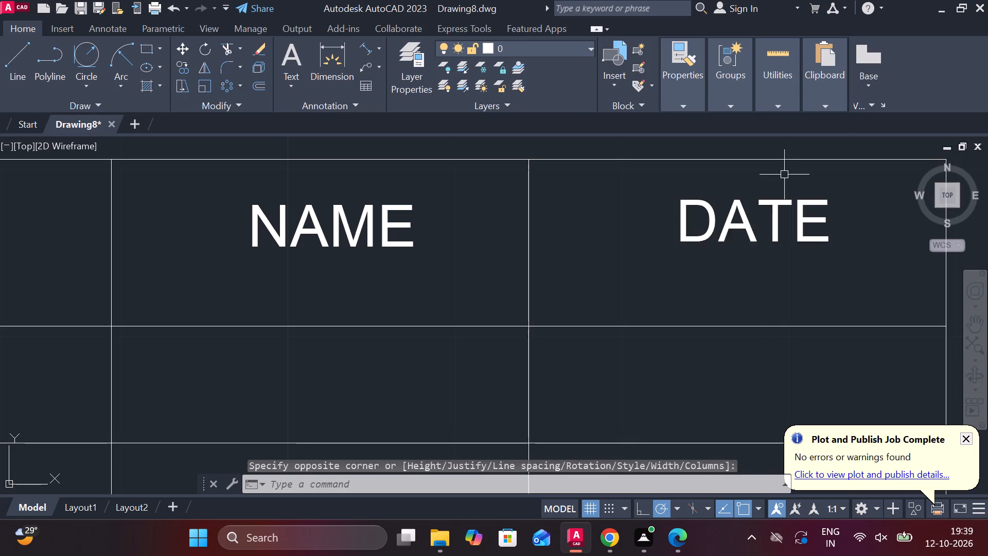
Add centred multiline text DESIGNED in the grid's first column, in the second row from the top.
{"action": "scroll", "coordinate": [784, 175], "scroll_direction": "down", "scroll_amount": 3}
{"action": "scroll", "coordinate": [551, 263], "scroll_direction": "up", "scroll_amount": 2}
{"action": "key", "text": "space"}
{"action": "middle_click_drag", "start_coordinate": [450, 172], "coordinate": [463, 189]}
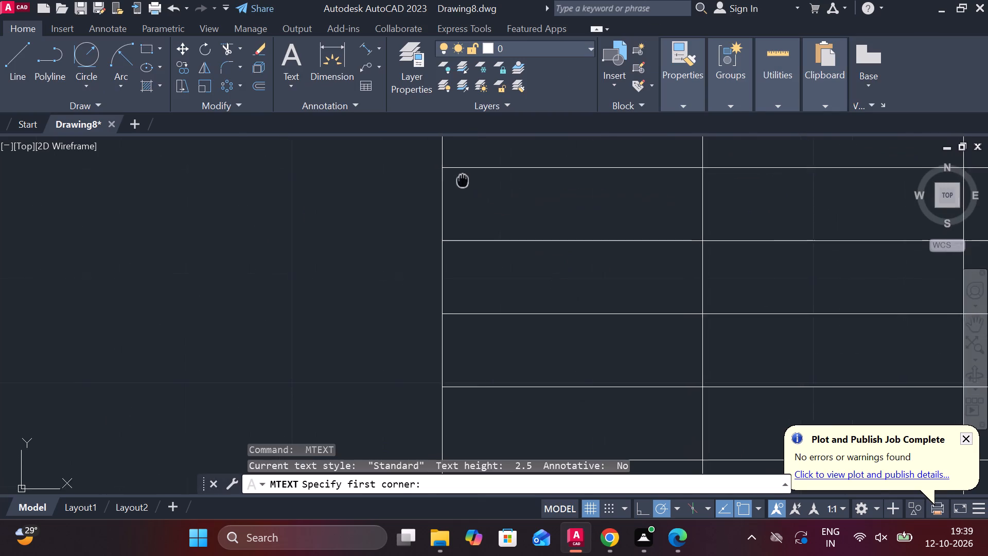
{"action": "middle_click_drag", "start_coordinate": [463, 189], "coordinate": [463, 190]}
{"action": "scroll", "coordinate": [478, 205], "scroll_direction": "up", "scroll_amount": 2}
{"action": "left_click", "coordinate": [469, 184]}
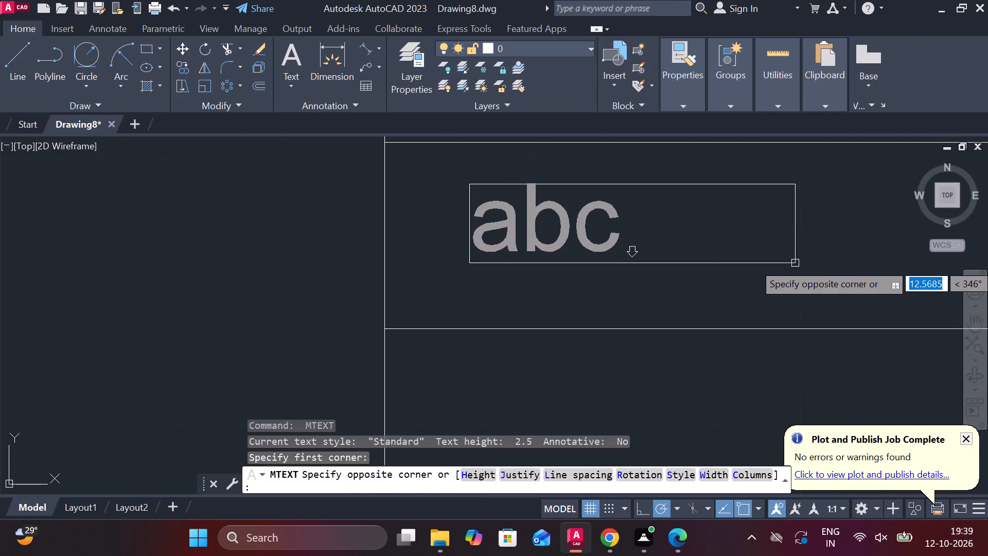
{"action": "middle_click_drag", "start_coordinate": [795, 263], "coordinate": [614, 294]}
{"action": "scroll", "coordinate": [676, 290], "scroll_direction": "down", "scroll_amount": 1}
{"action": "left_click", "coordinate": [745, 295]}
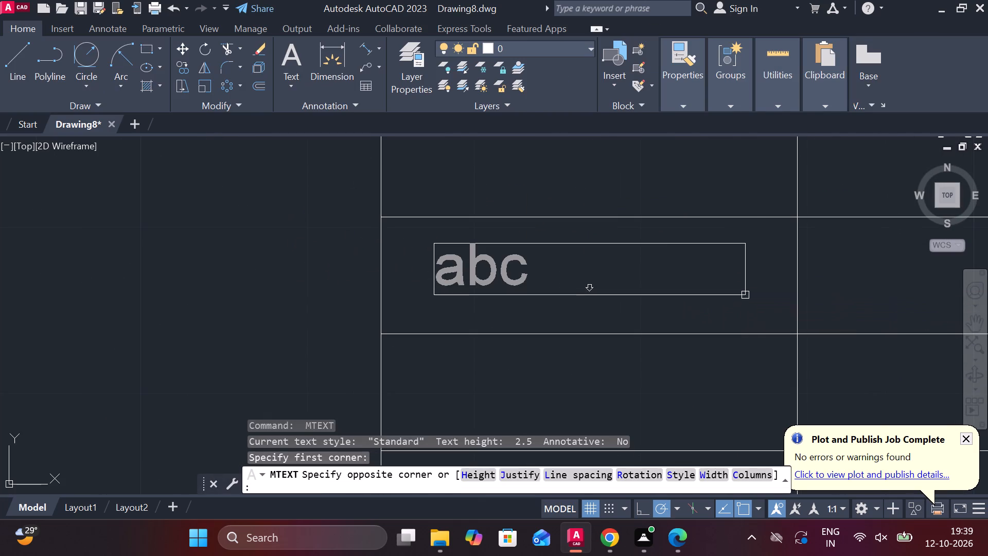
{"action": "left_click", "coordinate": [504, 88]}
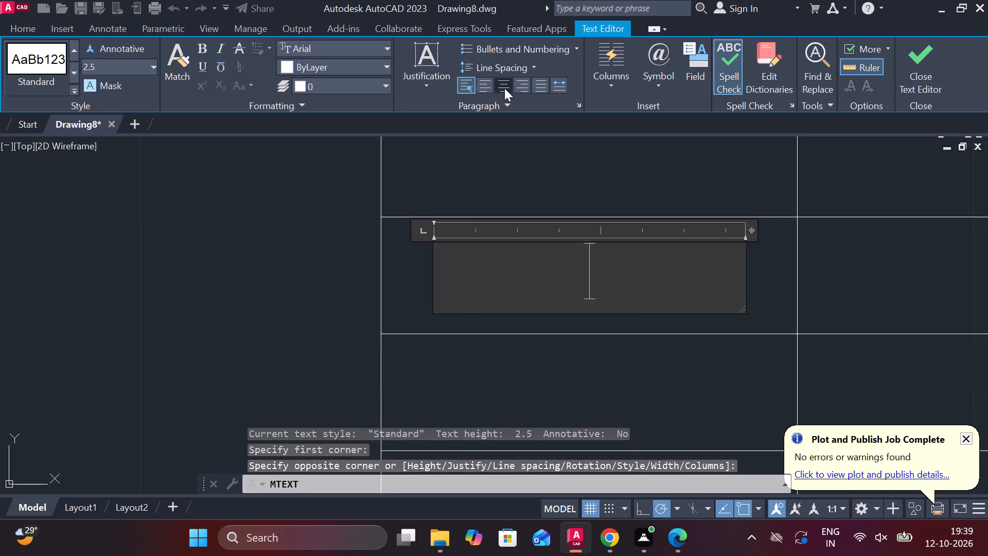
{"action": "type", "text": "DE"}
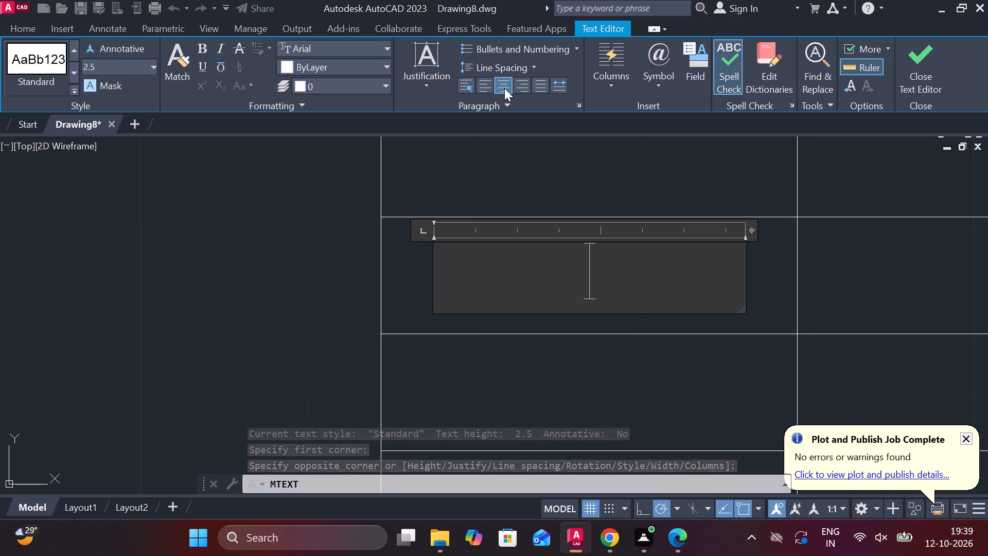
{"action": "type", "text": "SIGNED"}
{"action": "type", "text": "DE"}
{"action": "type", "text": "SIGNED"}
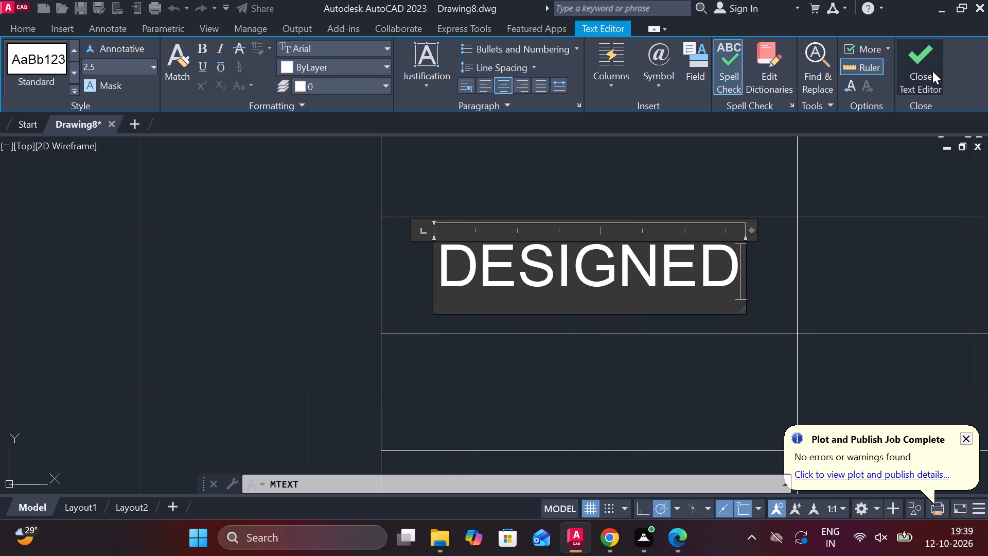
{"action": "left_click", "coordinate": [932, 71]}
Add centred multiline text DRAWN in the first-column cell directly below DESIGNED.
{"action": "middle_click_drag", "start_coordinate": [774, 311], "coordinate": [774, 303]}
{"action": "scroll", "coordinate": [686, 326], "scroll_direction": "down", "scroll_amount": 1}
{"action": "key", "text": "space"}
{"action": "middle_click_drag", "start_coordinate": [579, 367], "coordinate": [579, 361]}
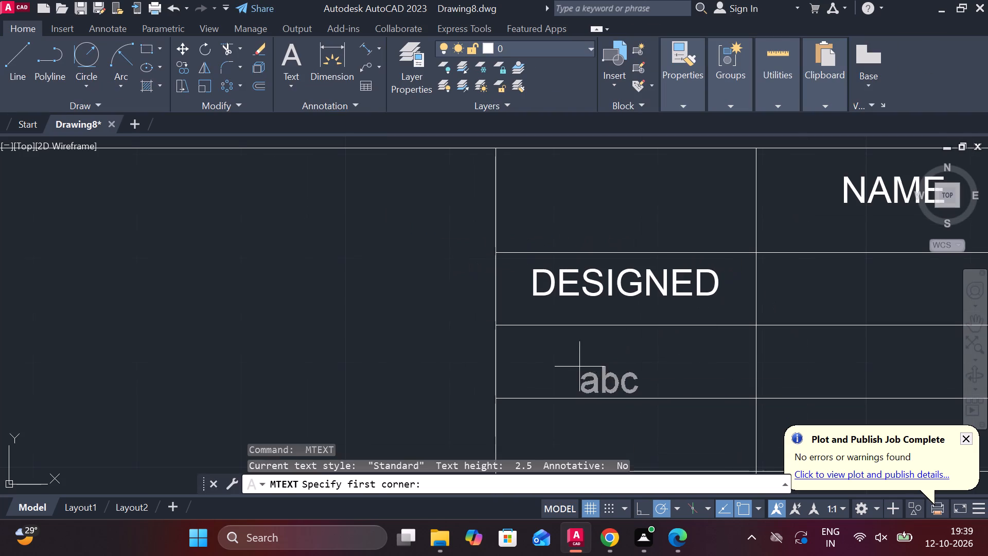
{"action": "middle_click_drag", "start_coordinate": [579, 361], "coordinate": [571, 335]}
{"action": "scroll", "coordinate": [558, 323], "scroll_direction": "up", "scroll_amount": 1}
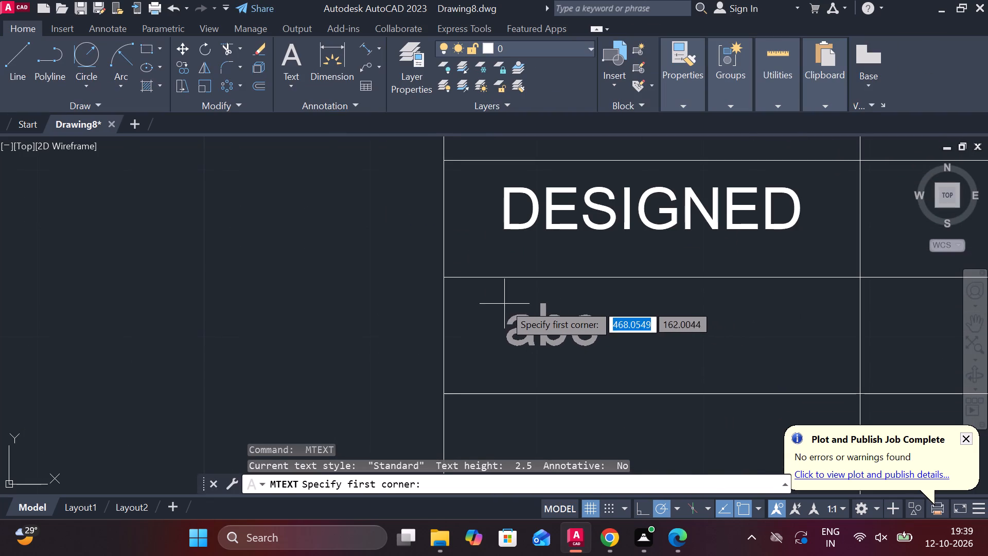
{"action": "left_click", "coordinate": [504, 304]}
{"action": "left_click", "coordinate": [803, 368]}
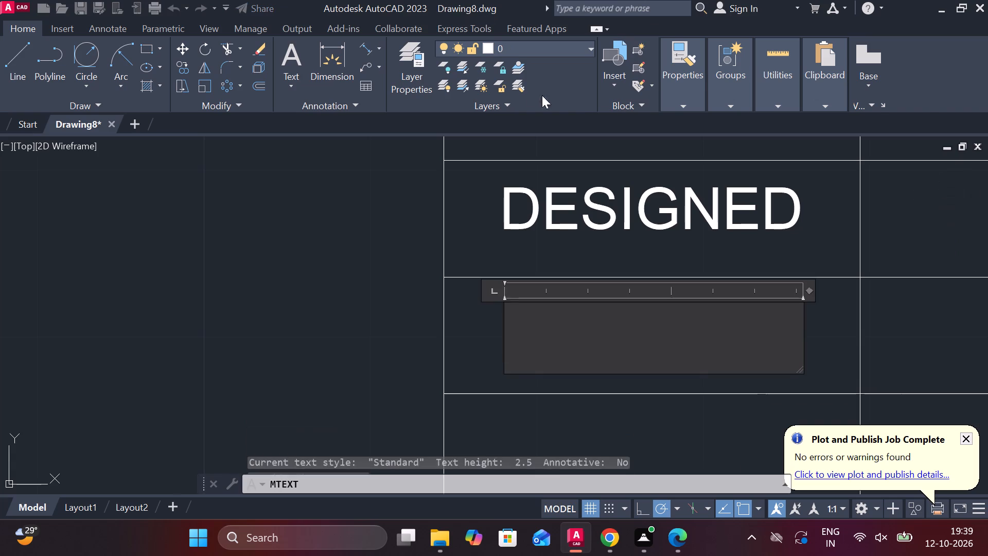
{"action": "left_click", "coordinate": [501, 88]}
{"action": "type", "text": "DRAE"}
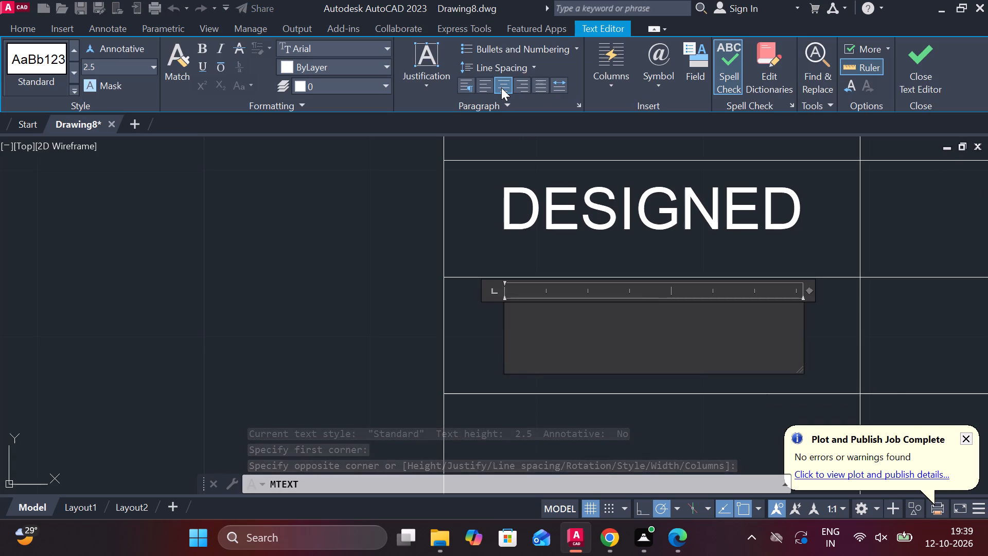
{"action": "type", "text": "DRAWN"}
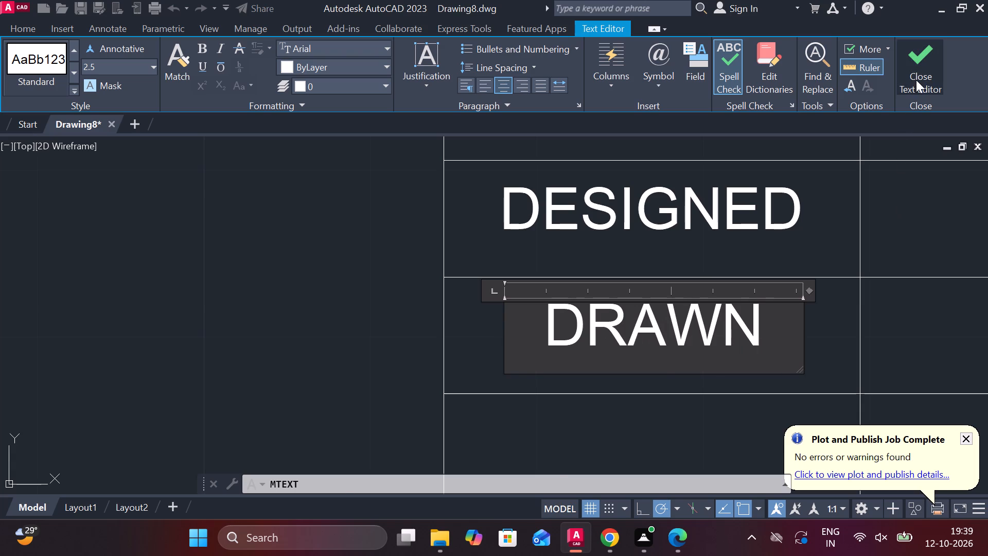
{"action": "left_click", "coordinate": [916, 80]}
Add centred multiline text CHECKED in the first-column cell directly below DRAWN.
{"action": "scroll", "coordinate": [782, 273], "scroll_direction": "down", "scroll_amount": 1}
{"action": "middle_click_drag", "start_coordinate": [757, 281], "coordinate": [658, 153]}
{"action": "scroll", "coordinate": [609, 247], "scroll_direction": "up", "scroll_amount": 1}
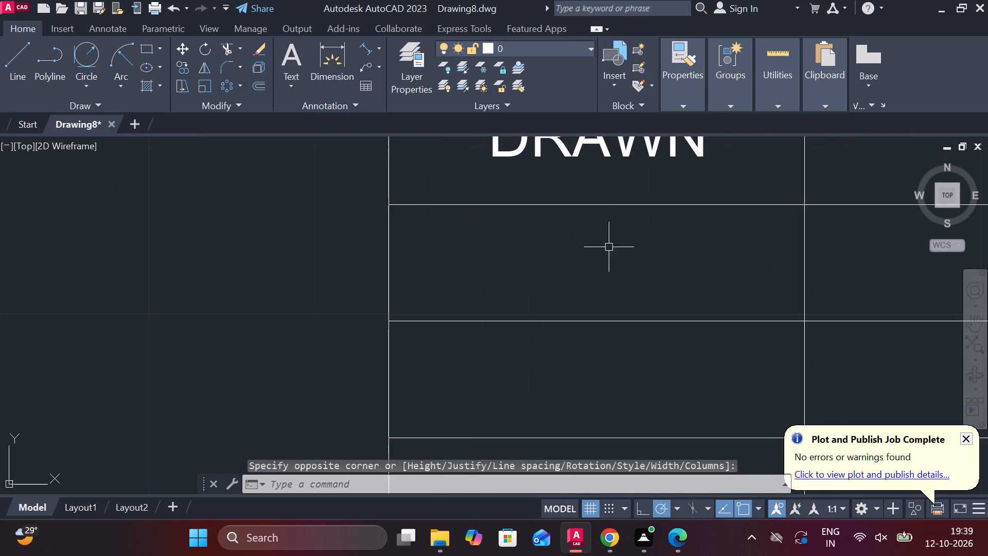
{"action": "key", "text": "space"}
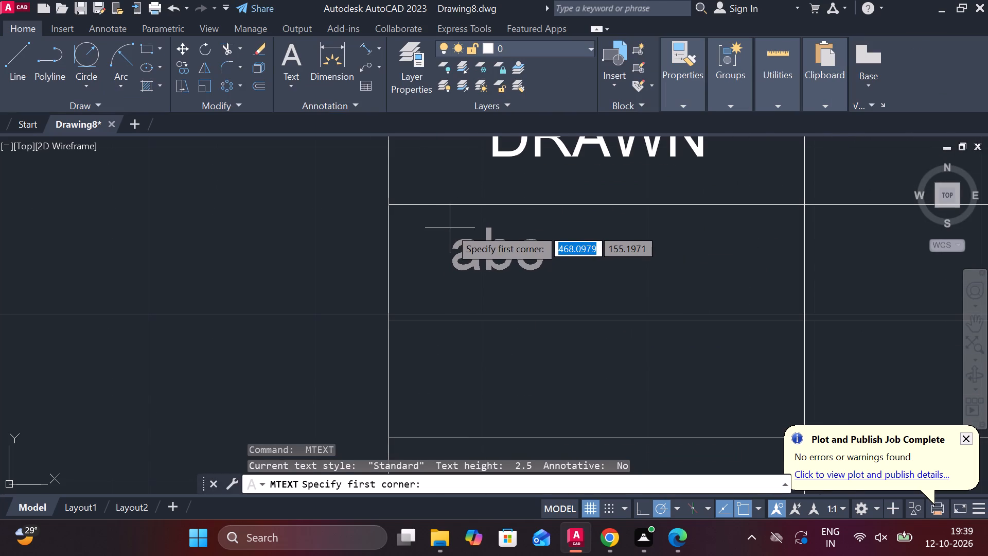
{"action": "left_click", "coordinate": [450, 228]}
{"action": "left_click", "coordinate": [755, 292]}
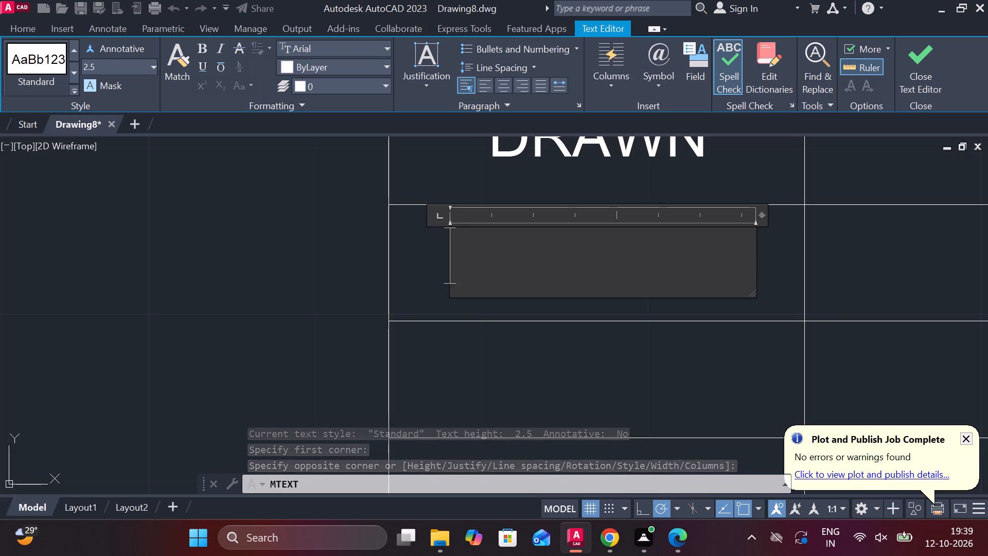
{"action": "type", "text": "CHECKED"}
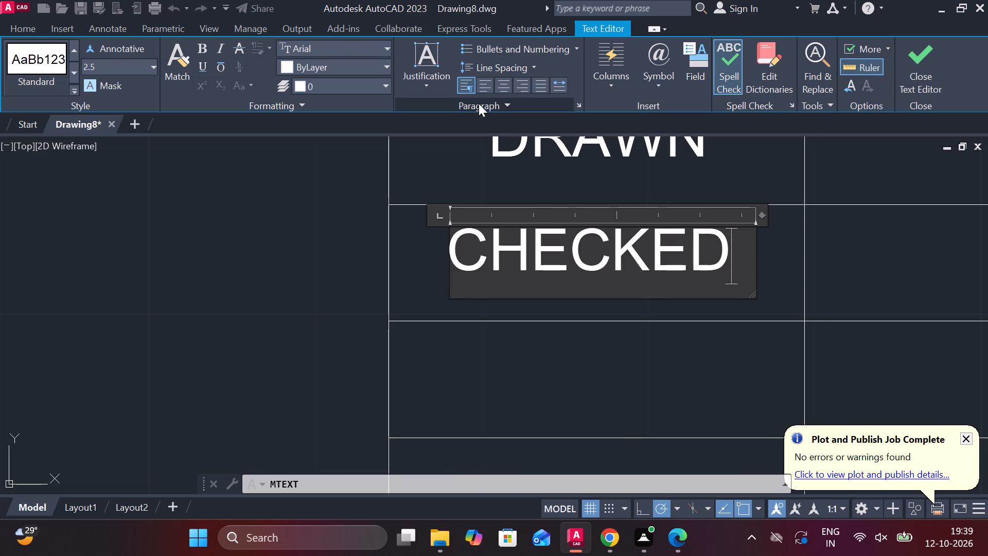
{"action": "left_click", "coordinate": [503, 82]}
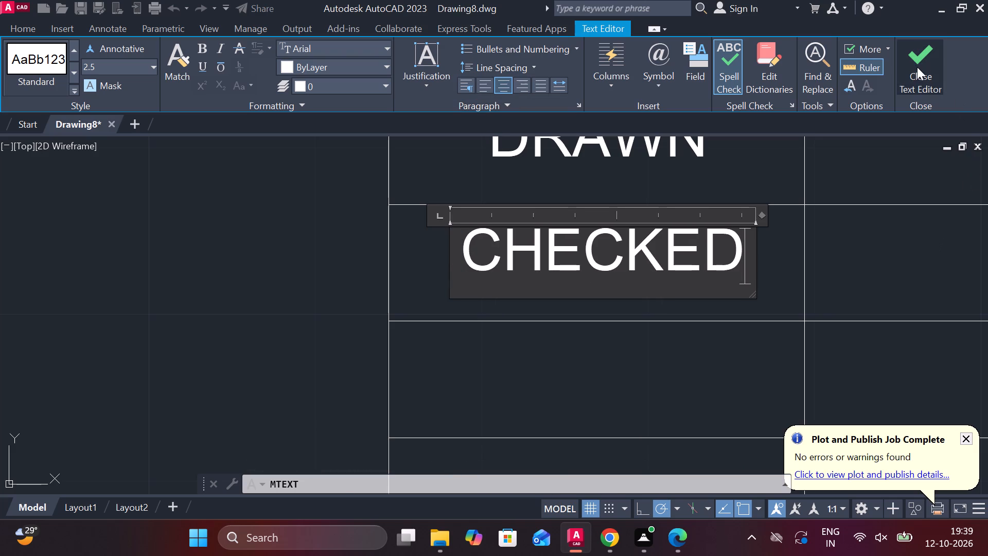
{"action": "left_click", "coordinate": [915, 65]}
Add centred multiline text STANDARD in the first-column cell directly below CHECKED.
{"action": "middle_click_drag", "start_coordinate": [437, 384], "coordinate": [438, 286]}
{"action": "key", "text": "space"}
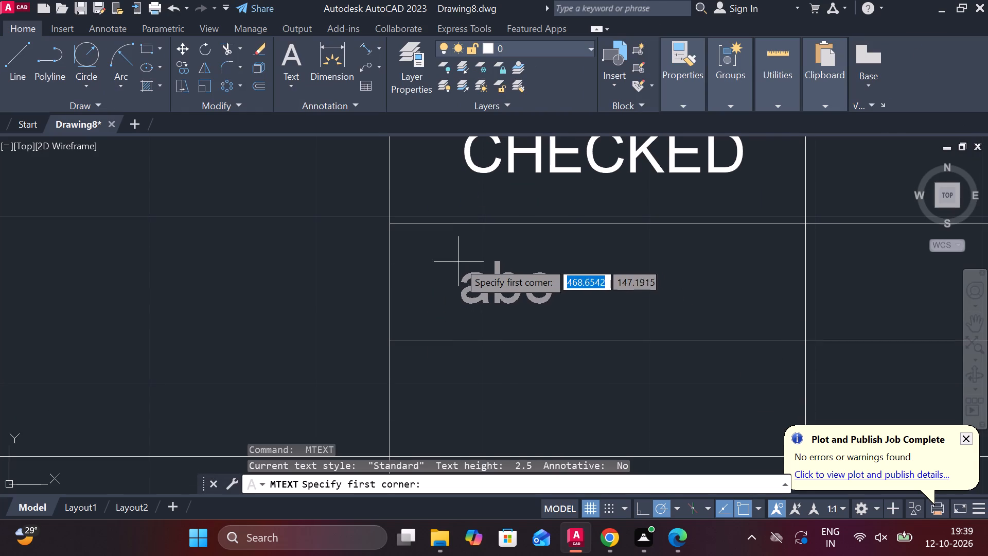
{"action": "left_click", "coordinate": [454, 242]}
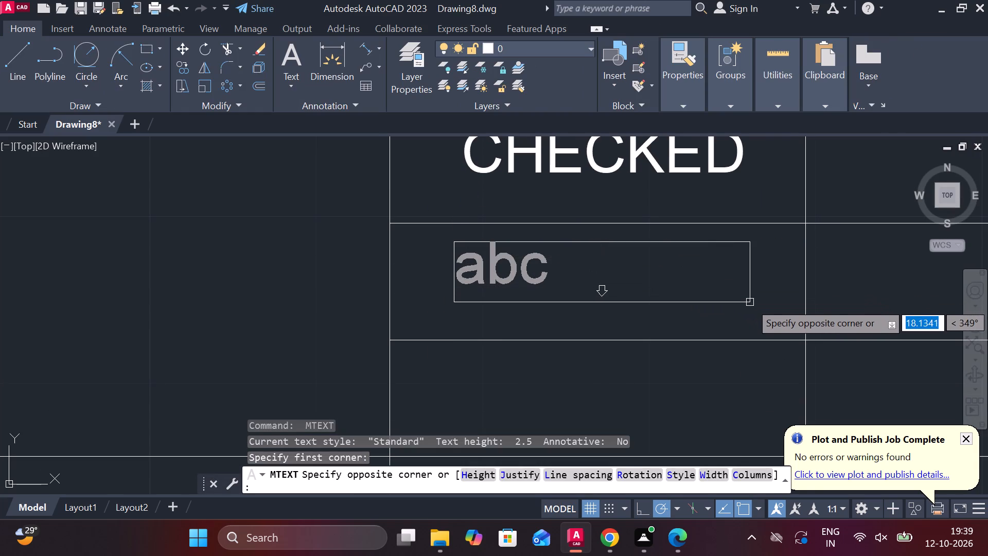
{"action": "left_click", "coordinate": [750, 302]}
{"action": "type", "text": "STANDARD"}
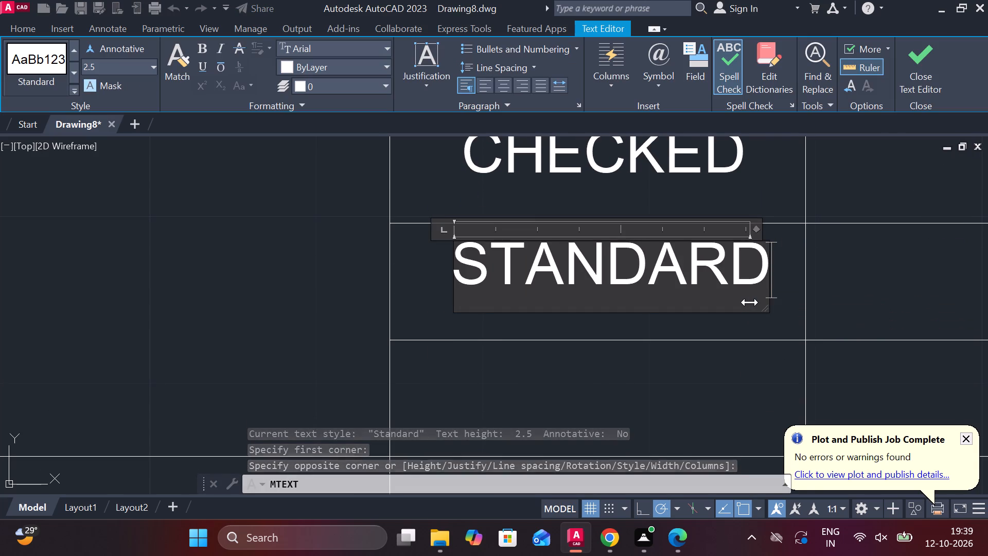
{"action": "left_click", "coordinate": [506, 89]}
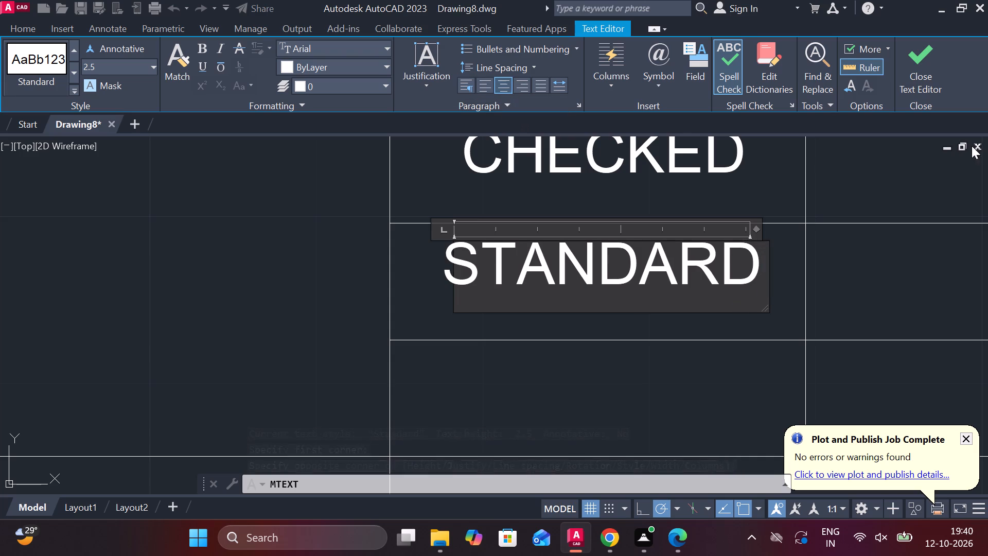
{"action": "left_click", "coordinate": [922, 90]}
Add centred multiline text APPROVED in the first-column cell directly below STANDARD.
{"action": "scroll", "coordinate": [614, 254], "scroll_direction": "down", "scroll_amount": 2}
{"action": "middle_click_drag", "start_coordinate": [621, 301], "coordinate": [602, 270]}
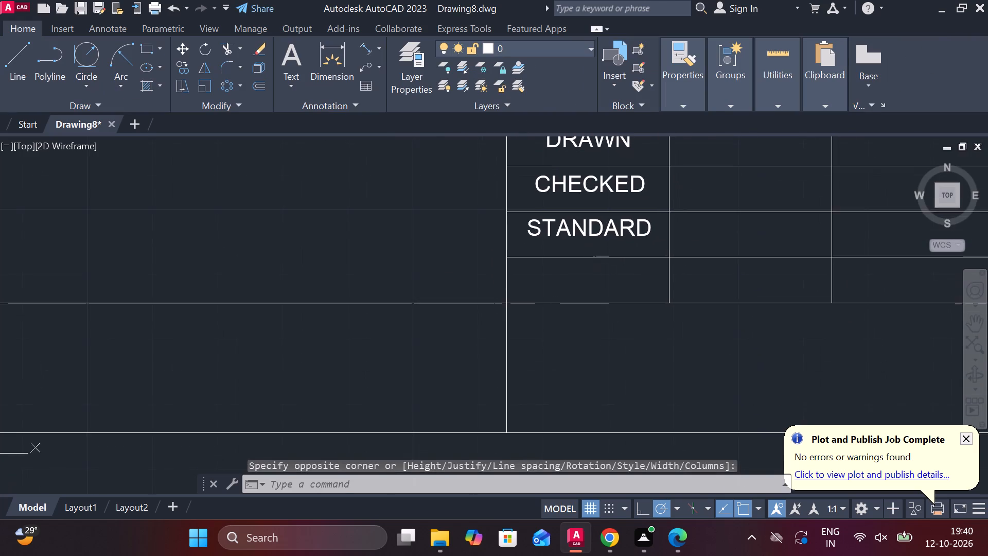
{"action": "scroll", "coordinate": [569, 306], "scroll_direction": "up", "scroll_amount": 2}
{"action": "key", "text": "space"}
{"action": "middle_click_drag", "start_coordinate": [471, 210], "coordinate": [478, 277]}
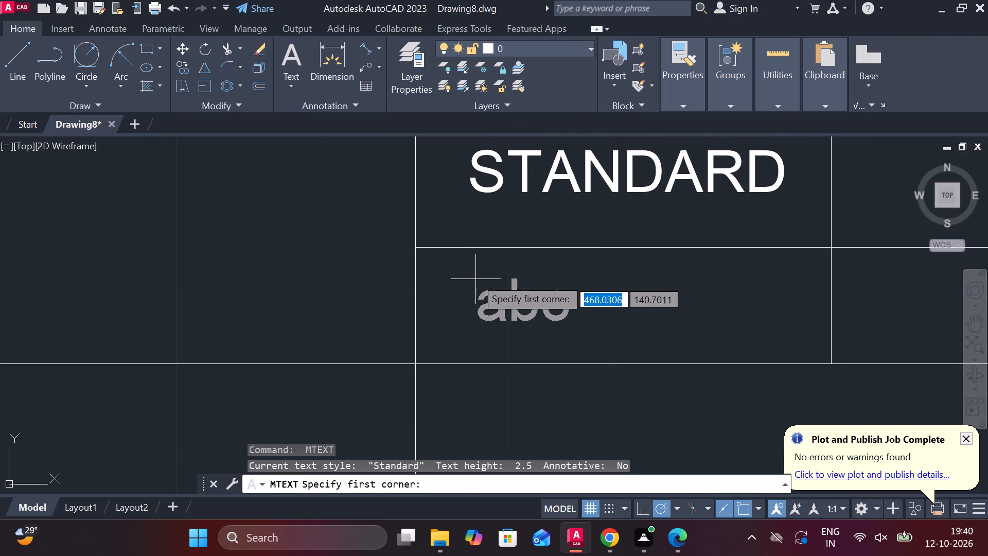
{"action": "left_click_drag", "start_coordinate": [476, 271], "coordinate": [488, 271]}
{"action": "double_click", "coordinate": [778, 339]}
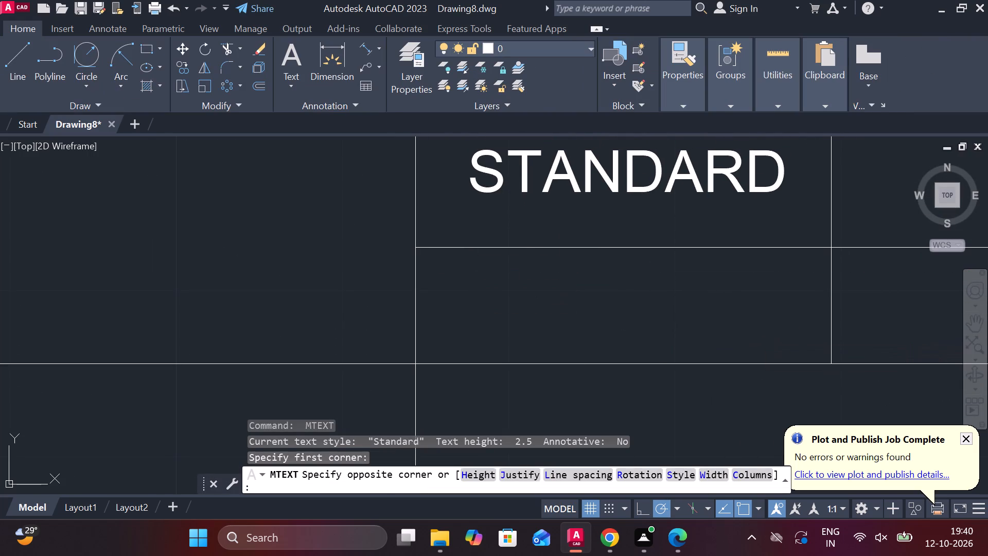
{"action": "key", "text": "a"}
{"action": "type", "text": "PP"}
{"action": "type", "text": "ROVED"}
{"action": "left_click", "coordinate": [506, 84]}
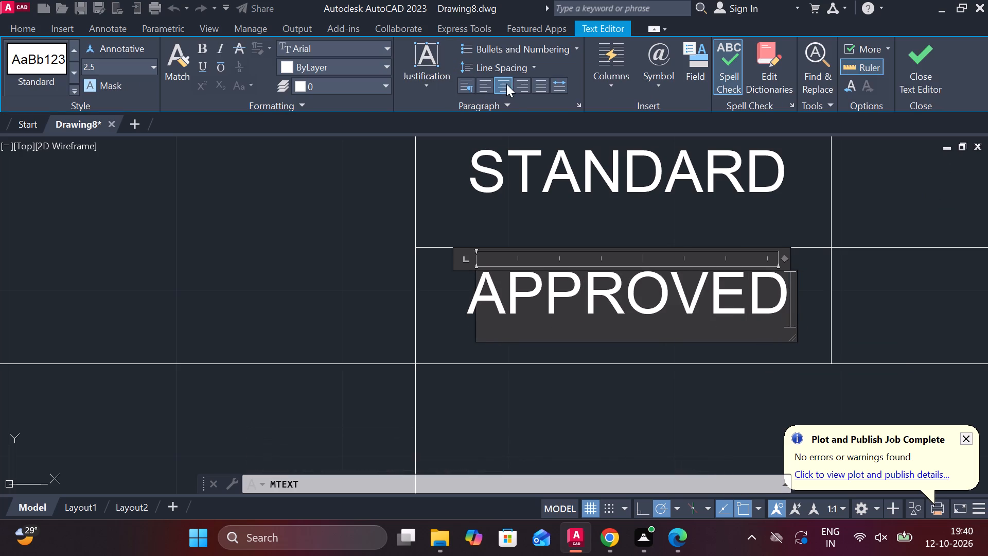
{"action": "left_click", "coordinate": [919, 75]}
Add centred multiline text DRAWING NO: in the upper part of the large cell below the APPROVED row.
{"action": "scroll", "coordinate": [795, 292], "scroll_direction": "down", "scroll_amount": 1}
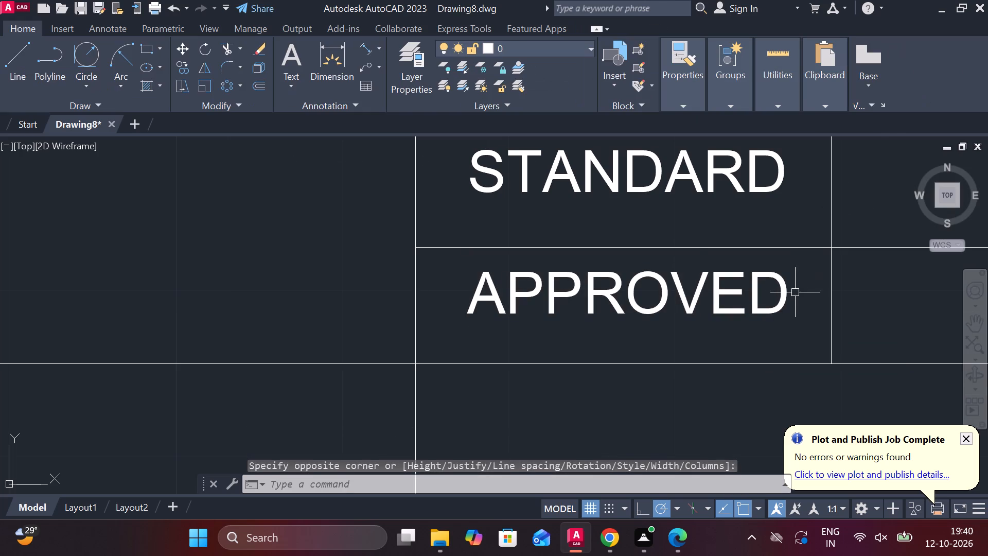
{"action": "scroll", "coordinate": [795, 292], "scroll_direction": "down", "scroll_amount": 1}
{"action": "middle_click_drag", "start_coordinate": [759, 297], "coordinate": [659, 208]}
{"action": "scroll", "coordinate": [626, 241], "scroll_direction": "up", "scroll_amount": 1}
{"action": "key", "text": "space"}
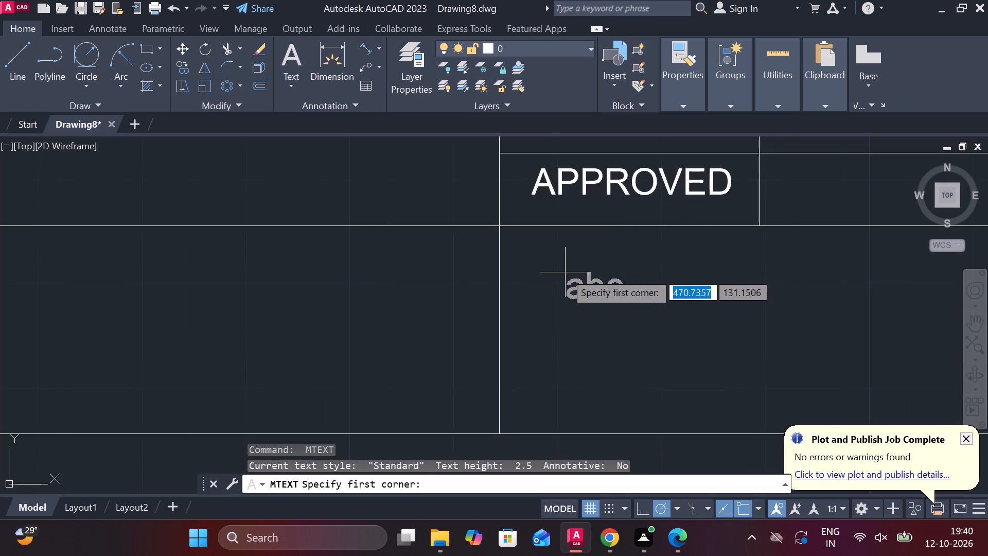
{"action": "left_click", "coordinate": [560, 260]}
{"action": "left_click", "coordinate": [884, 313]}
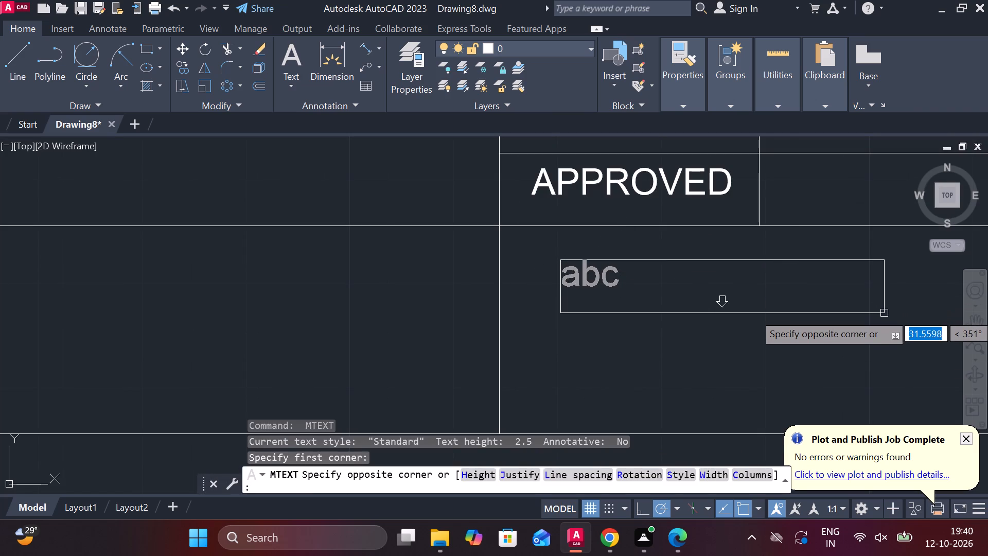
{"action": "type", "text": "DRAWING NO"}
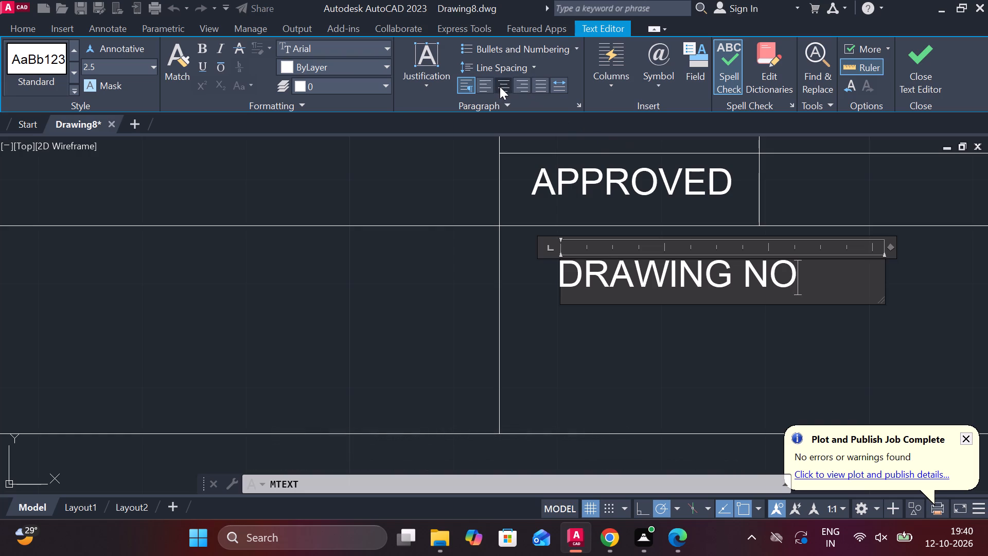
{"action": "left_click", "coordinate": [500, 85]}
{"action": "middle_click_drag", "start_coordinate": [914, 257], "coordinate": [862, 259]}
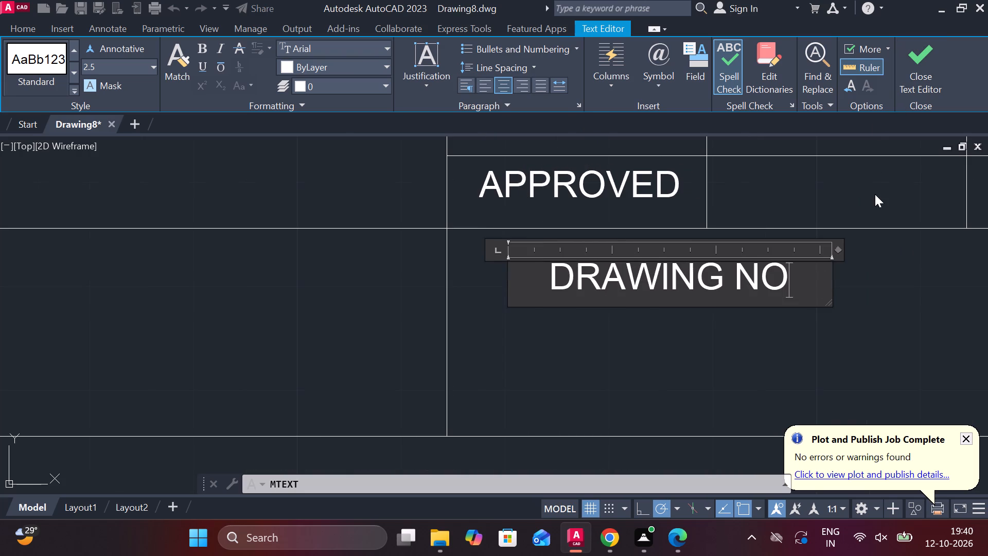
{"action": "key", "text": "shift+colon"}
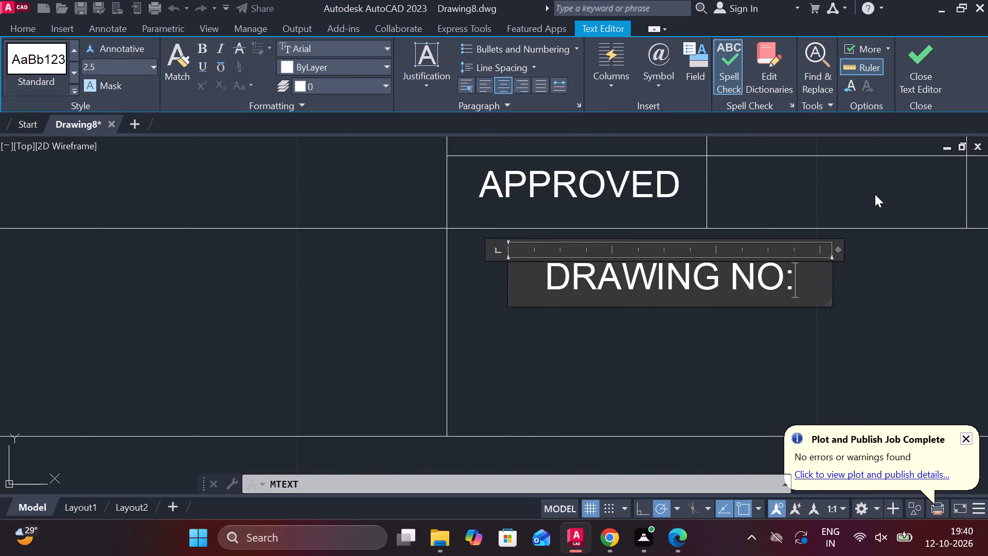
{"action": "left_click", "coordinate": [940, 39]}
{"action": "left_click", "coordinate": [932, 53]}
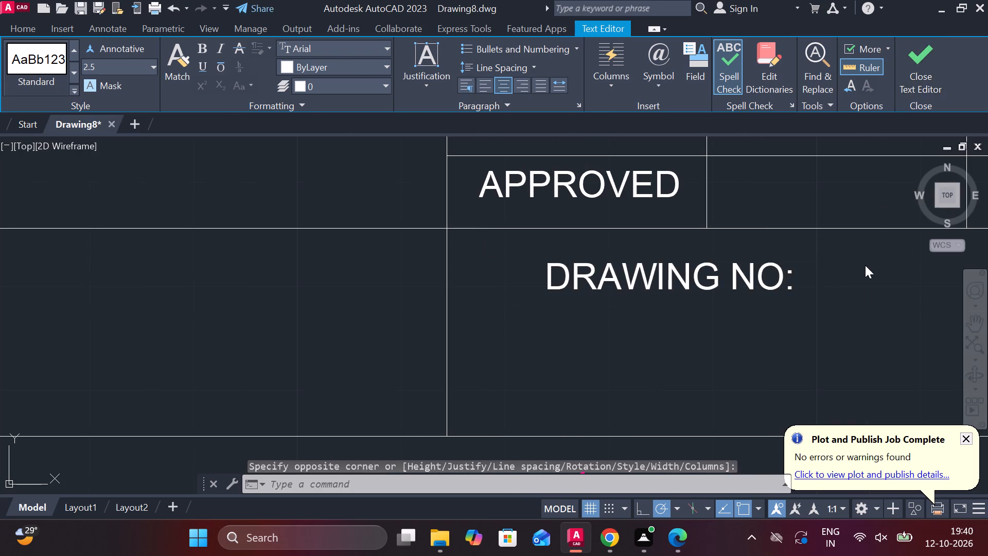
Add multiline text SHEET NO: 1 of 1 near the lower-right corner of the DRAWING NO: cell.
{"action": "scroll", "coordinate": [865, 265], "scroll_direction": "down", "scroll_amount": 2}
{"action": "middle_click_drag", "start_coordinate": [840, 269], "coordinate": [575, 265]}
{"action": "scroll", "coordinate": [664, 272], "scroll_direction": "up", "scroll_amount": 1}
{"action": "key", "text": "space"}
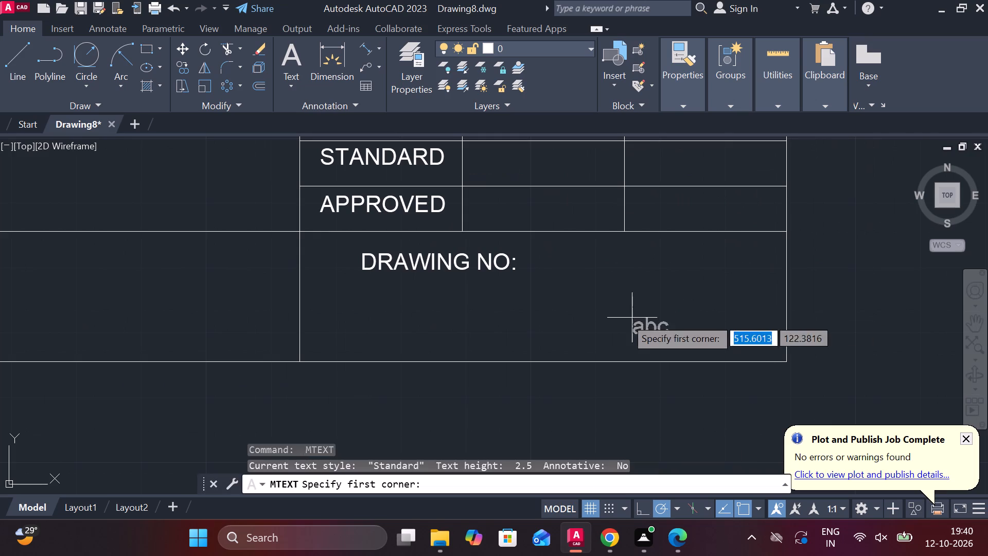
{"action": "left_click", "coordinate": [574, 308]}
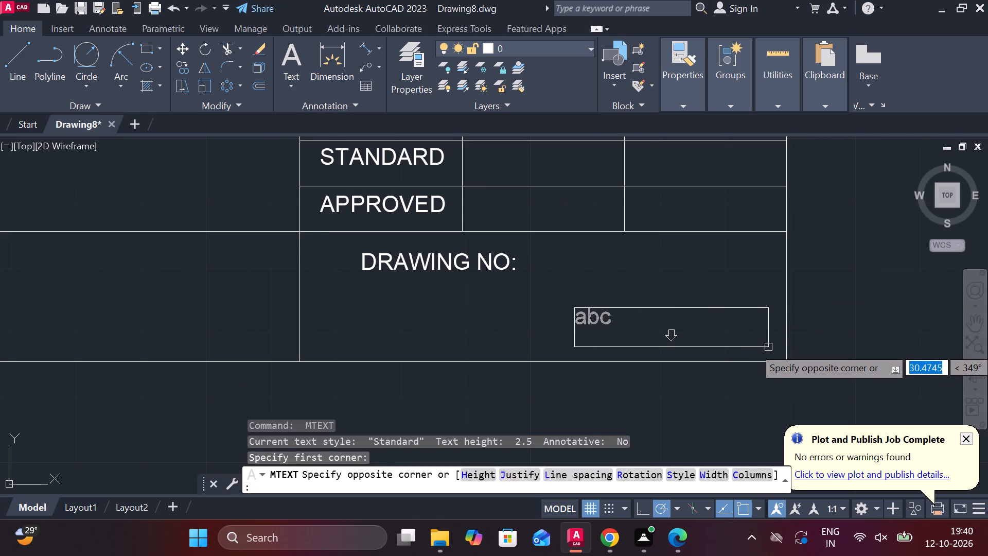
{"action": "left_click", "coordinate": [768, 347]}
{"action": "key", "text": "d"}
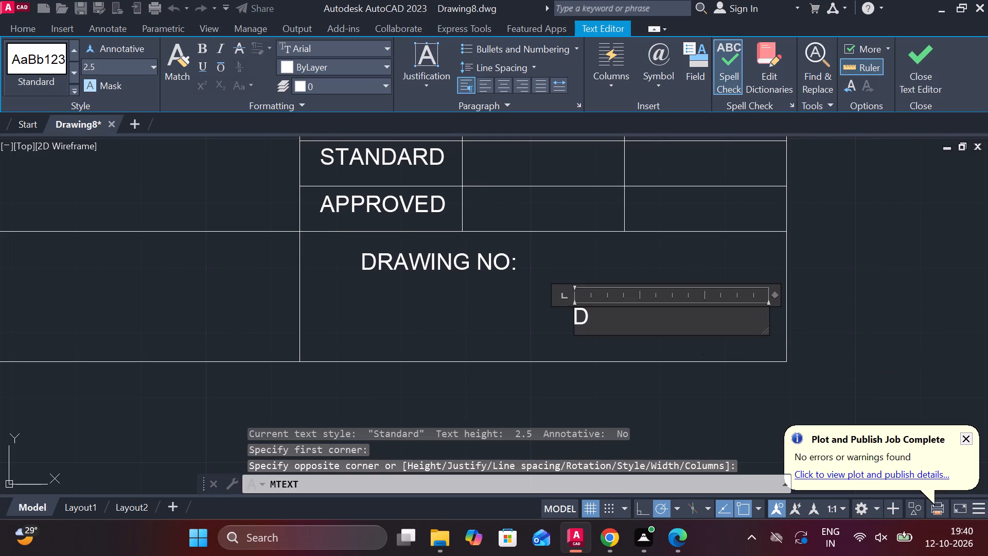
{"action": "key", "text": "BackSpace"}
{"action": "type", "text": "SHEET NO"}
{"action": "key", "text": "space"}
{"action": "type", "text": "1"}
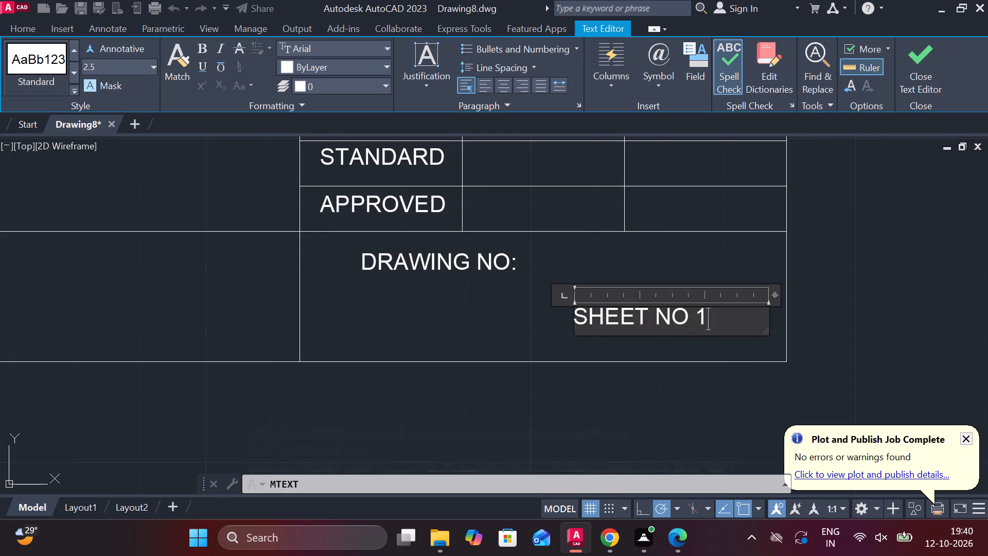
{"action": "type", "text": "of 1"}
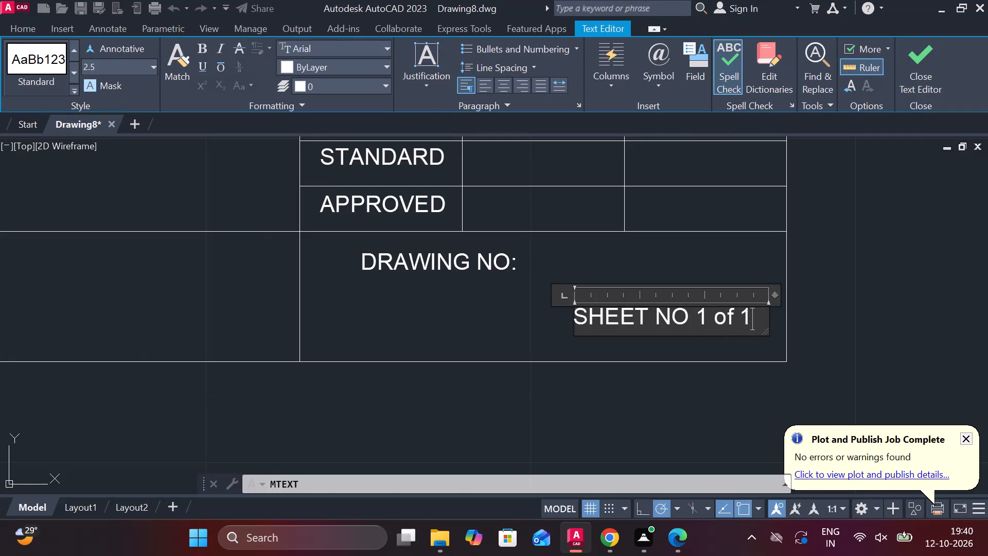
{"action": "left_click", "coordinate": [698, 324]}
{"action": "left_click", "coordinate": [696, 319]}
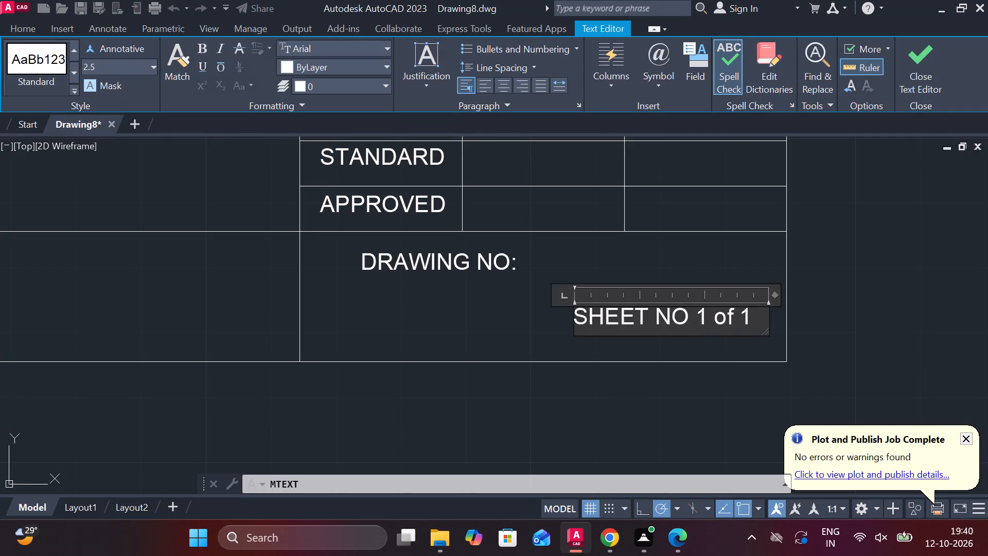
{"action": "left_click", "coordinate": [691, 310]}
{"action": "key", "text": "shift+colon"}
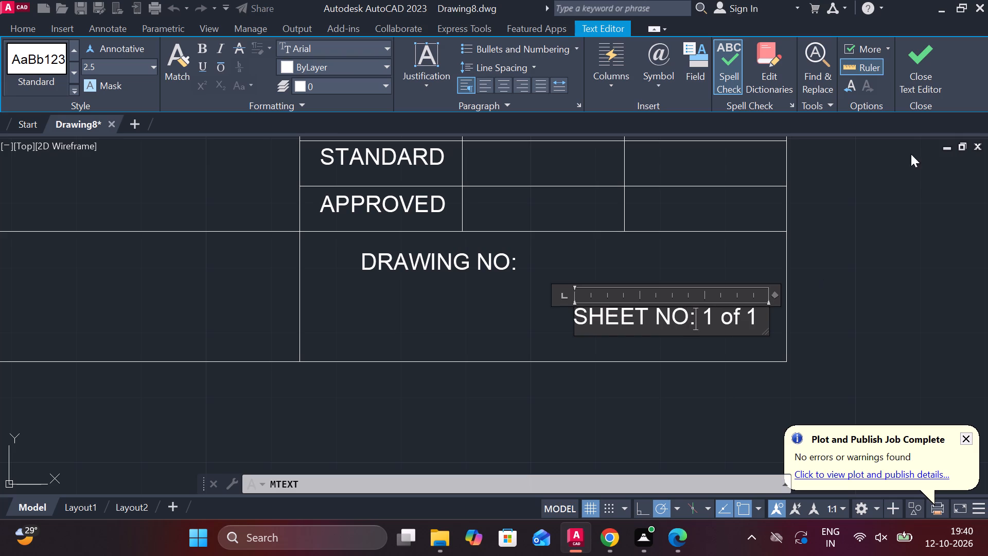
{"action": "left_click", "coordinate": [913, 80]}
Add centred multiline text SCALE 1:1 at the top of the small cell in the title block's lower-left corner.
{"action": "scroll", "coordinate": [536, 263], "scroll_direction": "down", "scroll_amount": 2}
{"action": "middle_click_drag", "start_coordinate": [456, 252], "coordinate": [517, 257]}
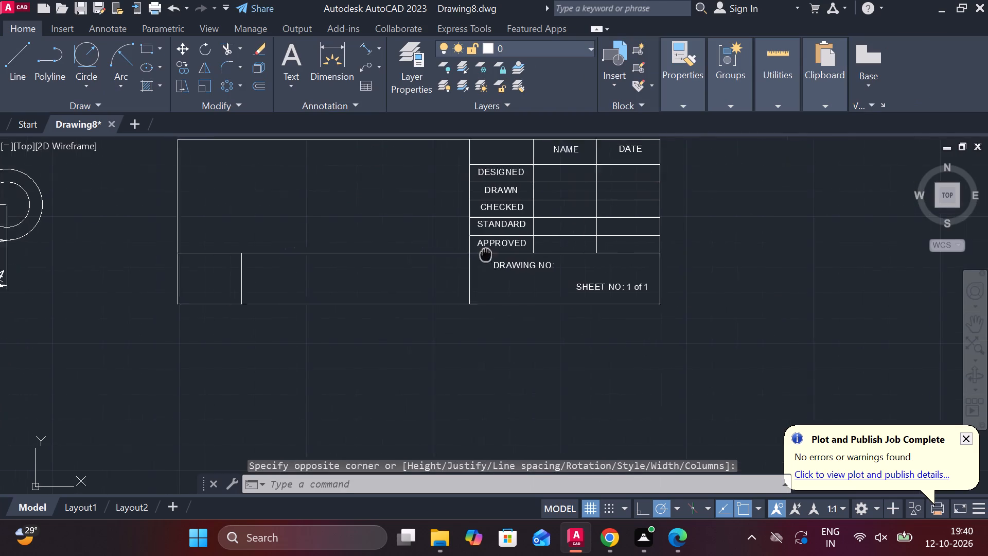
{"action": "middle_click_drag", "start_coordinate": [517, 257], "coordinate": [540, 260]}
{"action": "middle_click_drag", "start_coordinate": [426, 227], "coordinate": [513, 242]}
{"action": "scroll", "coordinate": [407, 282], "scroll_direction": "up", "scroll_amount": 2}
{"action": "middle_click_drag", "start_coordinate": [349, 280], "coordinate": [434, 274]}
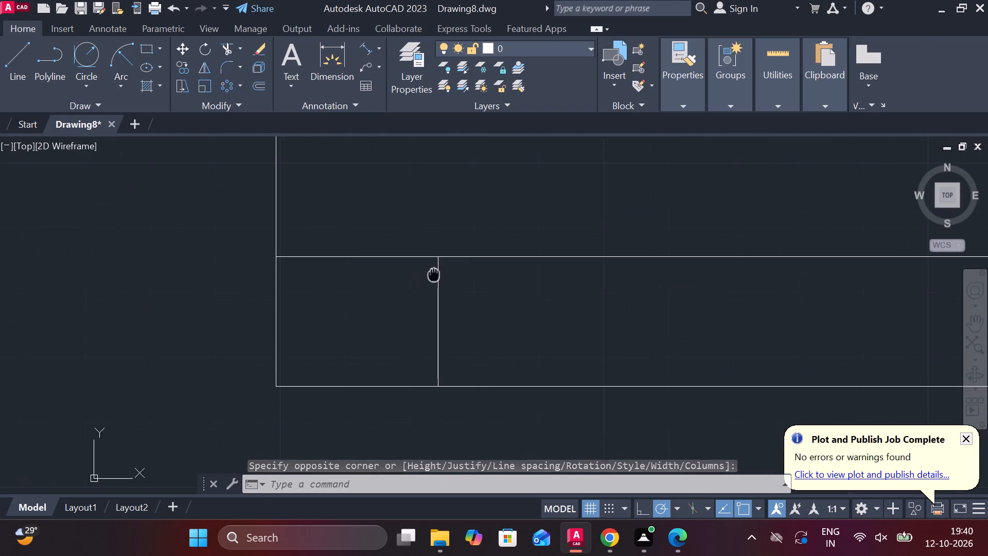
{"action": "key", "text": "space"}
{"action": "scroll", "coordinate": [299, 283], "scroll_direction": "up", "scroll_amount": 1}
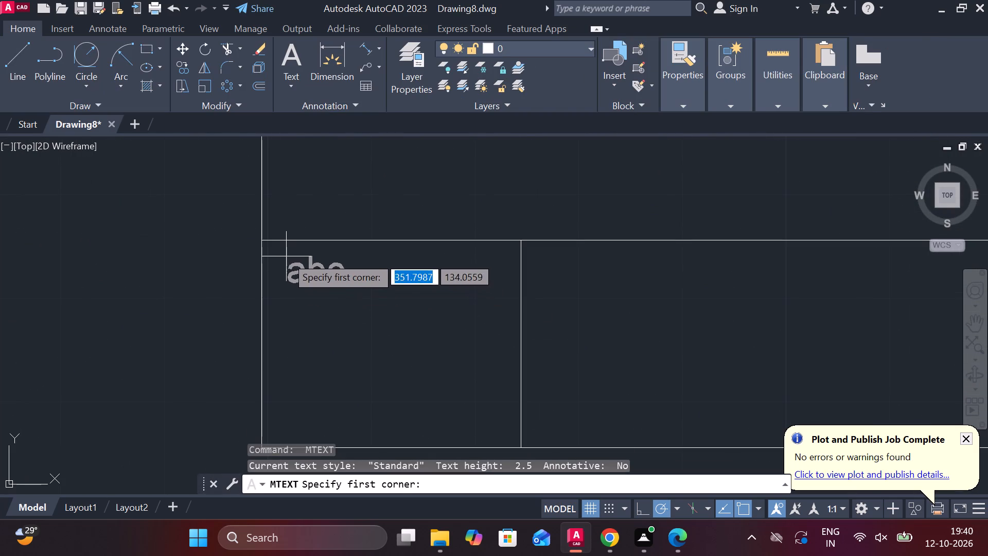
{"action": "left_click", "coordinate": [286, 256]}
{"action": "left_click", "coordinate": [500, 303]}
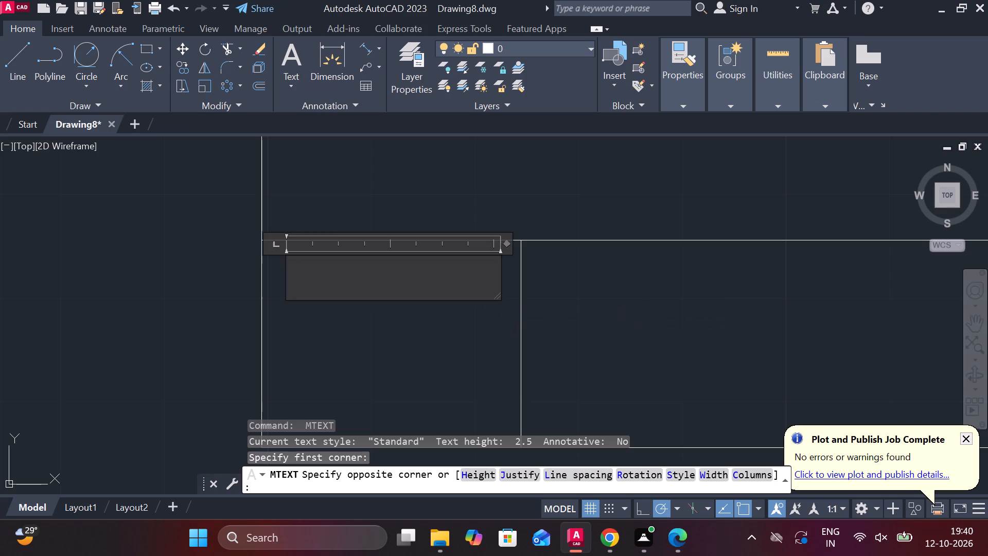
{"action": "left_click", "coordinate": [508, 88]}
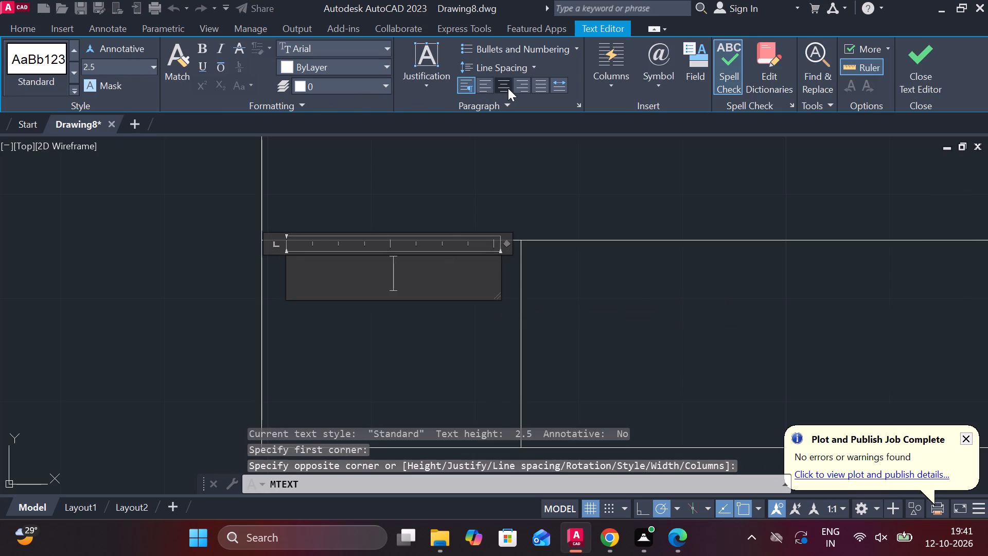
{"action": "type", "text": "scal"}
{"action": "key", "text": "e"}
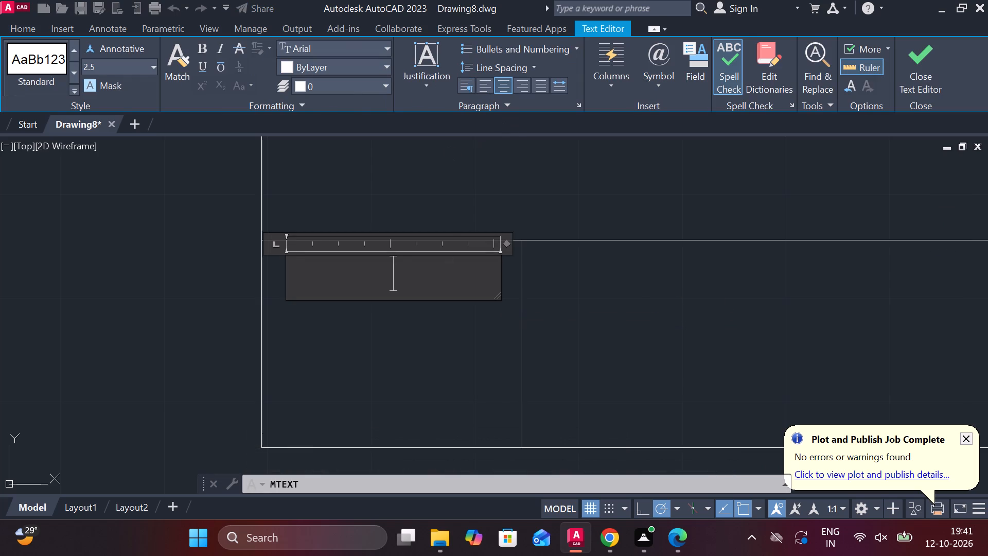
{"action": "type", "text": "scal"}
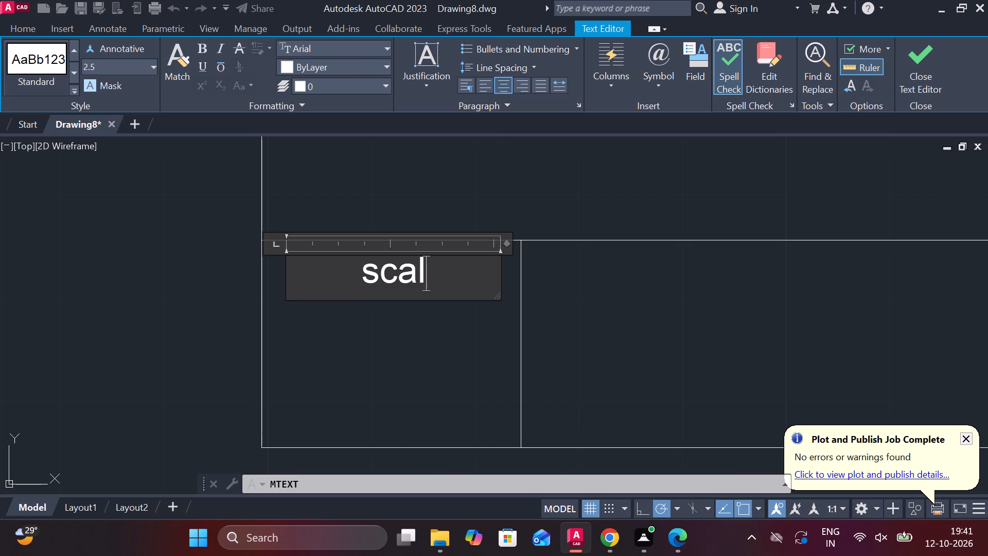
{"action": "key", "text": "r"}
{"action": "key", "text": "BackSpace"}
{"action": "key", "text": "BackSpace"}
{"action": "key", "text": "BackSpace"}
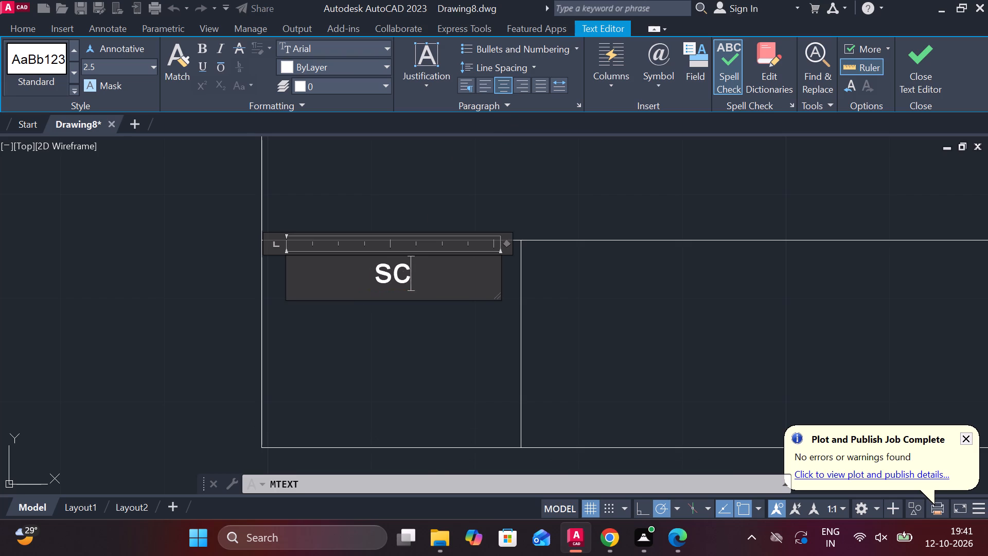
{"action": "key", "text": "BackSpace"}
{"action": "key", "text": "BackSpace"}
{"action": "type", "text": "SCALE"}
{"action": "key", "text": "space"}
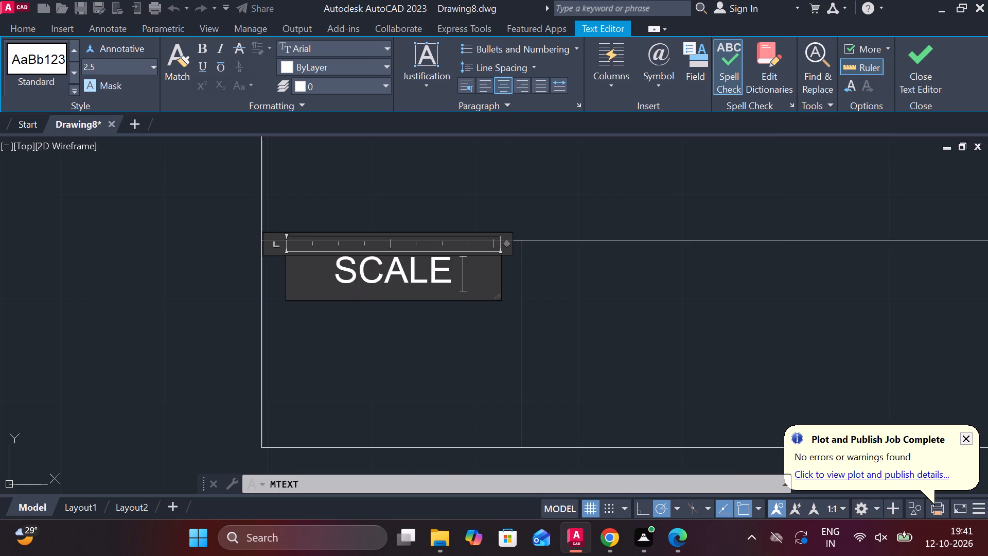
{"action": "key", "text": "1"}
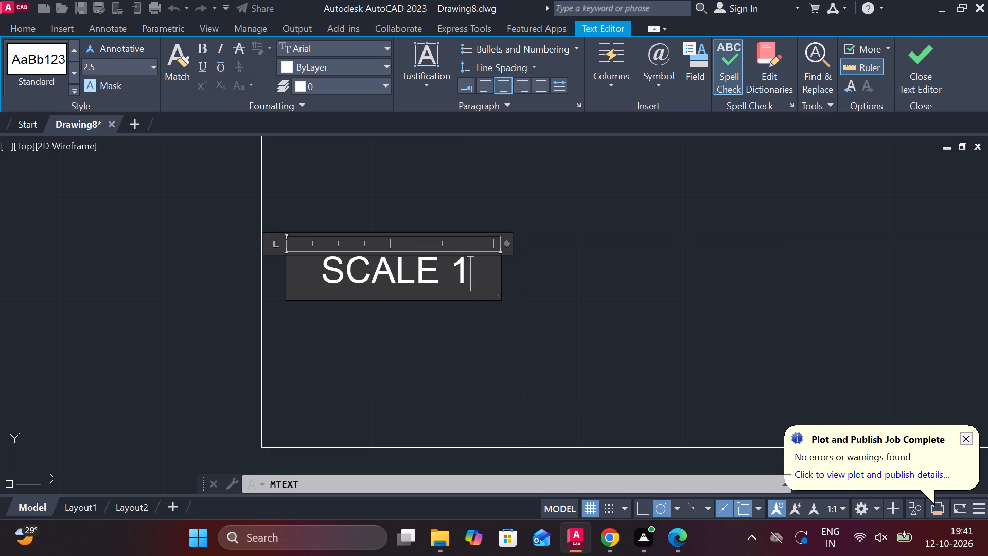
{"action": "type", "text": ":1"}
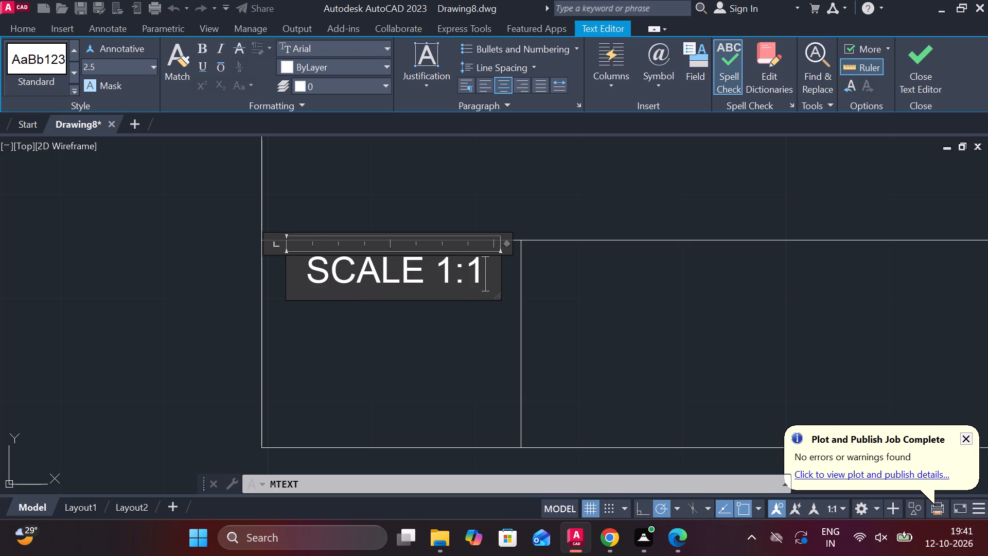
{"action": "left_click", "coordinate": [925, 60]}
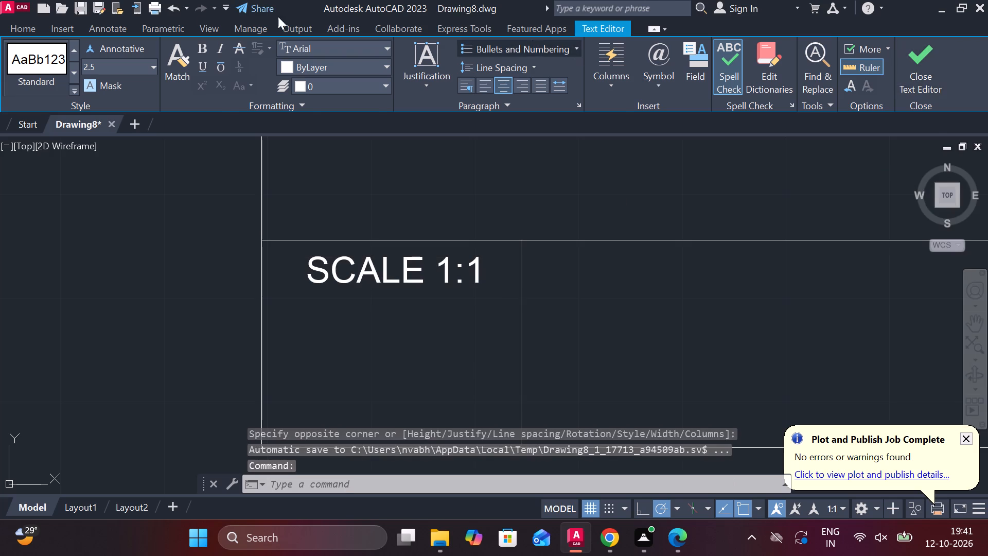
Divide the SCALE cell with a horizontal line at mid-height and trim the end that overshoots the title block's outer edge.
{"action": "left_click", "coordinate": [25, 54]}
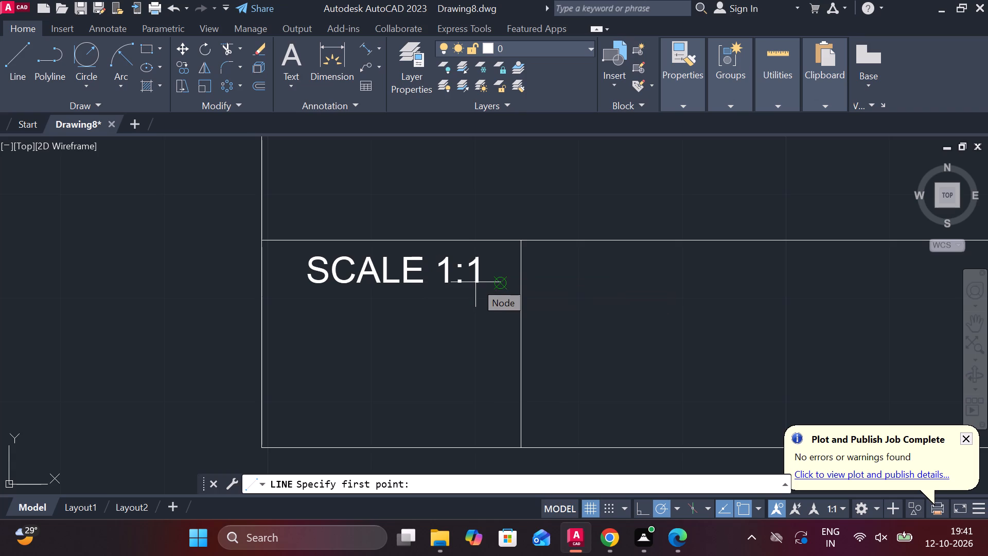
{"action": "left_click", "coordinate": [520, 341]}
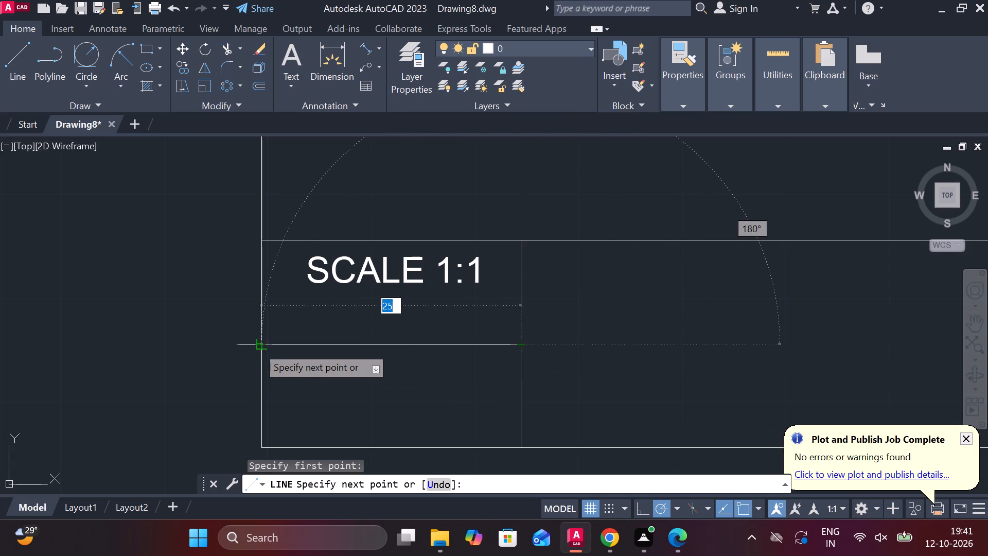
{"action": "left_click", "coordinate": [220, 340]}
{"action": "middle_click_drag", "start_coordinate": [270, 314], "coordinate": [270, 314]}
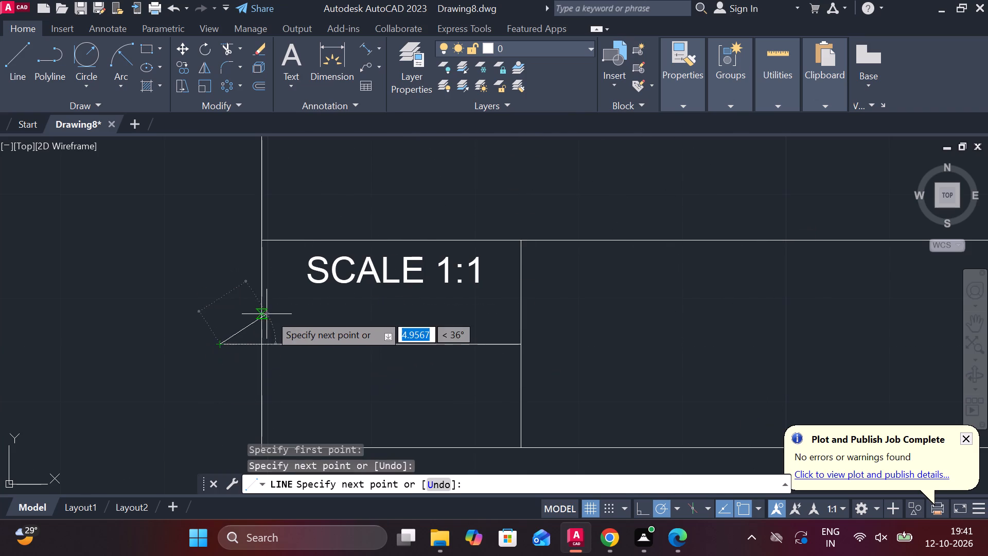
{"action": "middle_click_drag", "start_coordinate": [270, 314], "coordinate": [284, 314]}
{"action": "key", "text": "Escape"}
{"action": "key", "text": "Escape"}
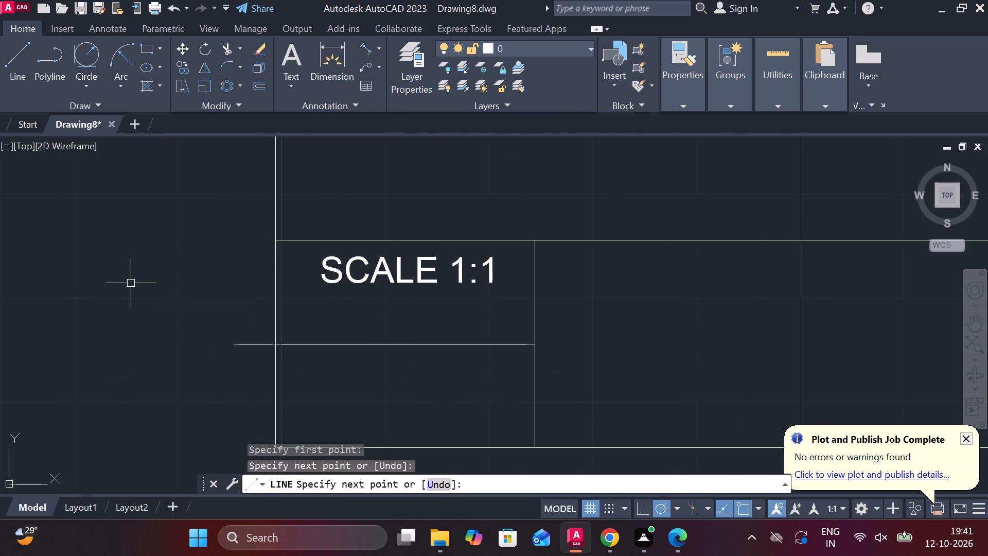
{"action": "type", "text": "TR"}
{"action": "key", "text": "space"}
{"action": "left_click", "coordinate": [247, 346]}
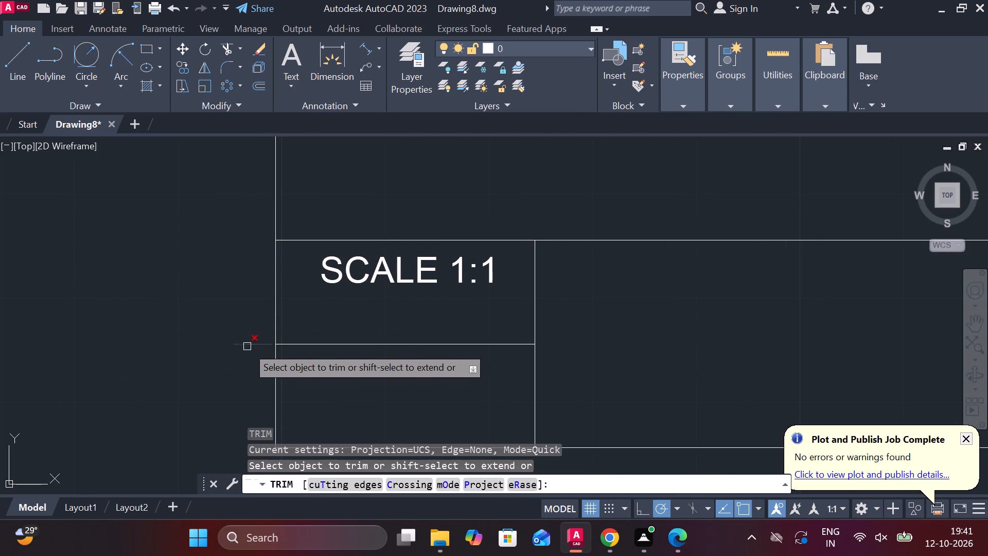
{"action": "key", "text": "Escape"}
Shift the SCALE 1:1 text slightly down so it sits mid-height in the upper half of the divided cell.
{"action": "double_click", "coordinate": [412, 270]}
{"action": "key", "text": "Escape"}
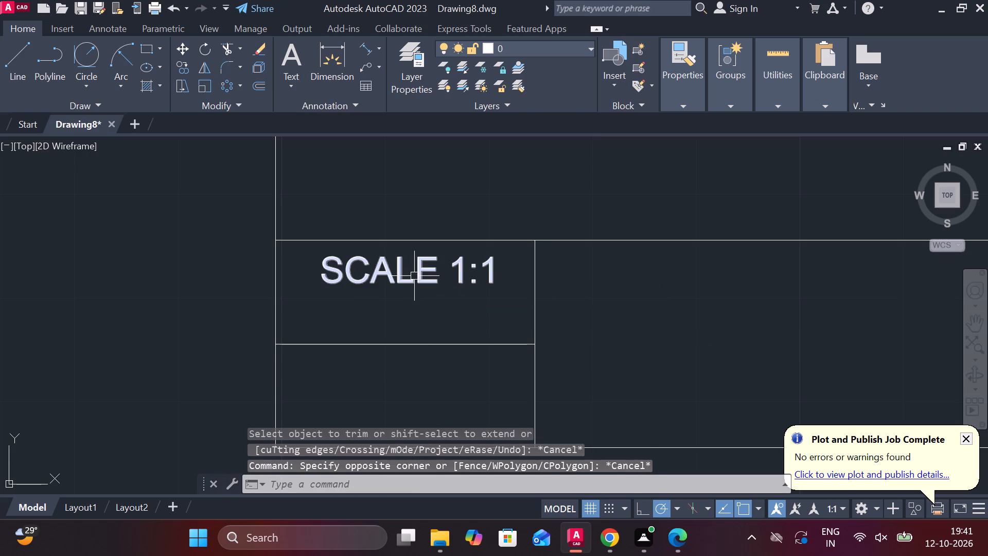
{"action": "double_click", "coordinate": [414, 276]}
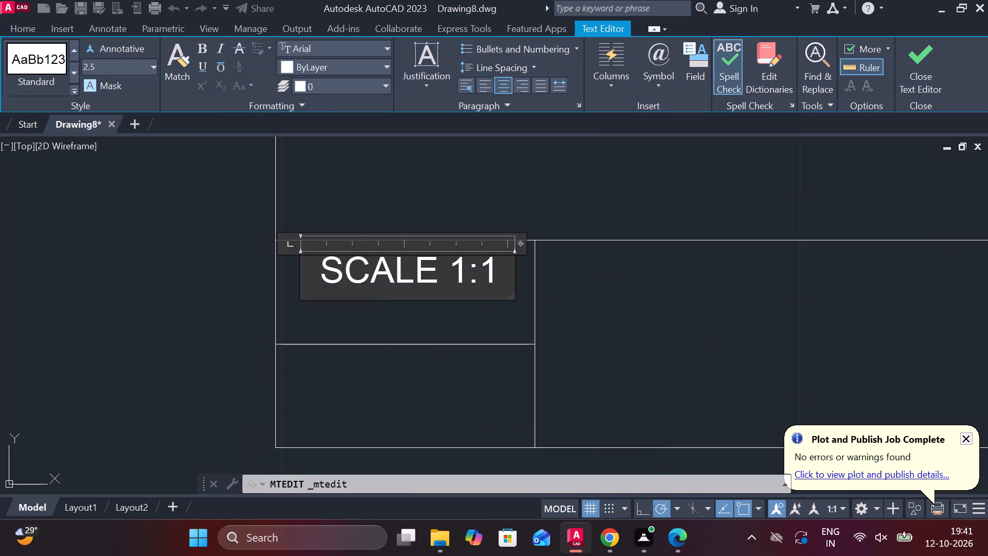
{"action": "key", "text": "Escape"}
{"action": "left_click", "coordinate": [358, 284]}
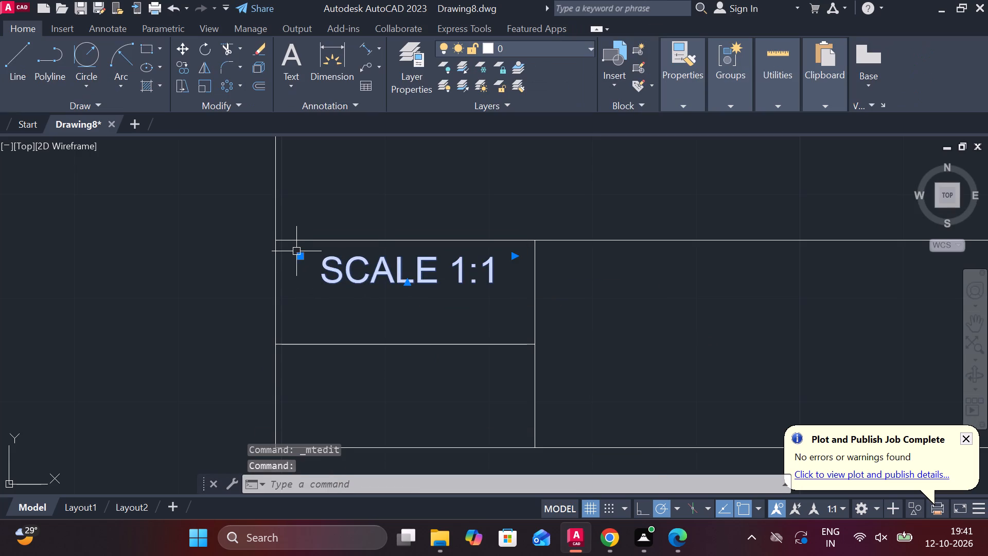
{"action": "left_click", "coordinate": [303, 253]}
{"action": "left_click", "coordinate": [303, 272]}
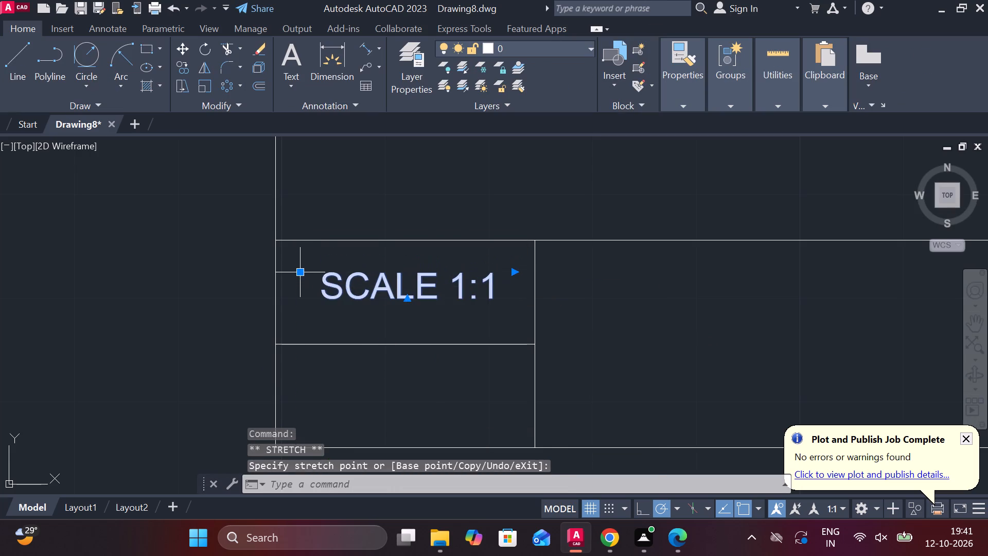
{"action": "key", "text": "Escape"}
Draw two concentric circles of diameter 3 and 5 in the cell below SCALE 1:1, near its left edge.
{"action": "scroll", "coordinate": [563, 271], "scroll_direction": "down", "scroll_amount": 2}
{"action": "scroll", "coordinate": [479, 302], "scroll_direction": "up", "scroll_amount": 2}
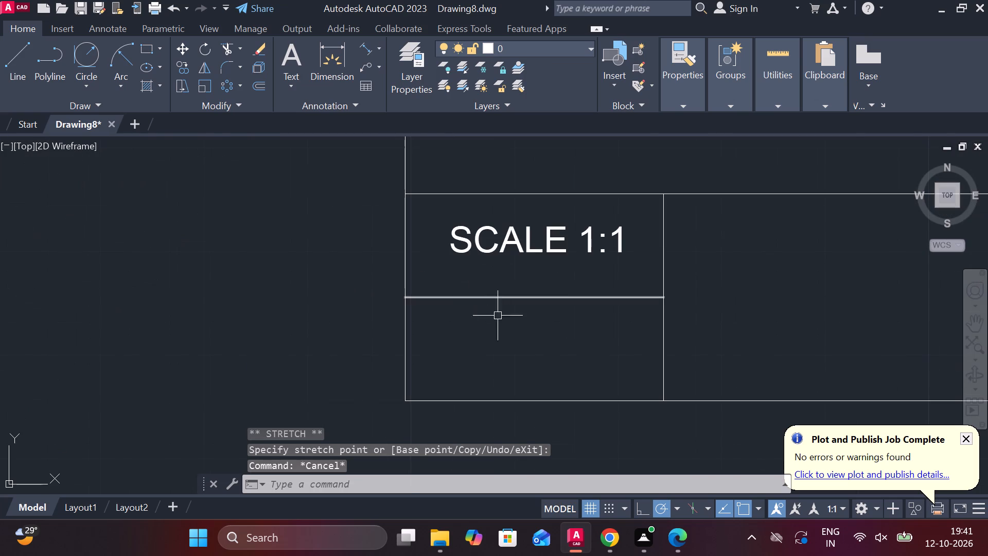
{"action": "key", "text": "c"}
{"action": "key", "text": "space"}
{"action": "scroll", "coordinate": [459, 355], "scroll_direction": "up", "scroll_amount": 1}
{"action": "left_click", "coordinate": [429, 343]}
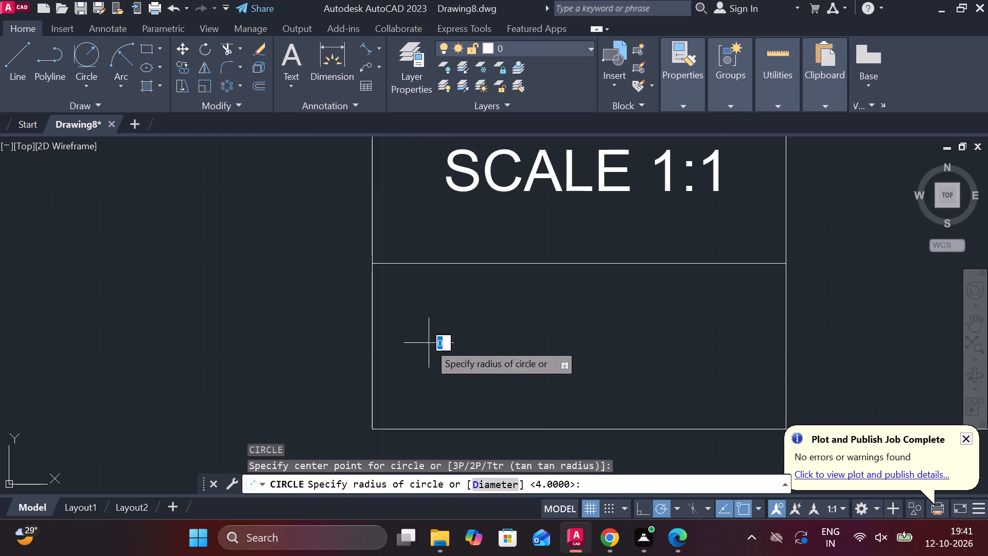
{"action": "type", "text": "D"}
{"action": "key", "text": "space"}
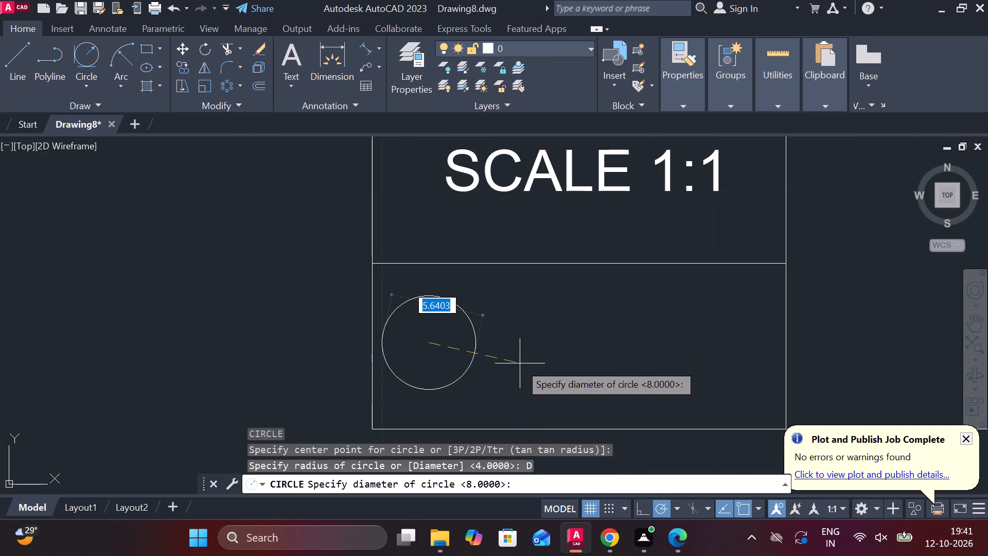
{"action": "type", "text": "3"}
{"action": "key", "text": "space"}
{"action": "key", "text": "c"}
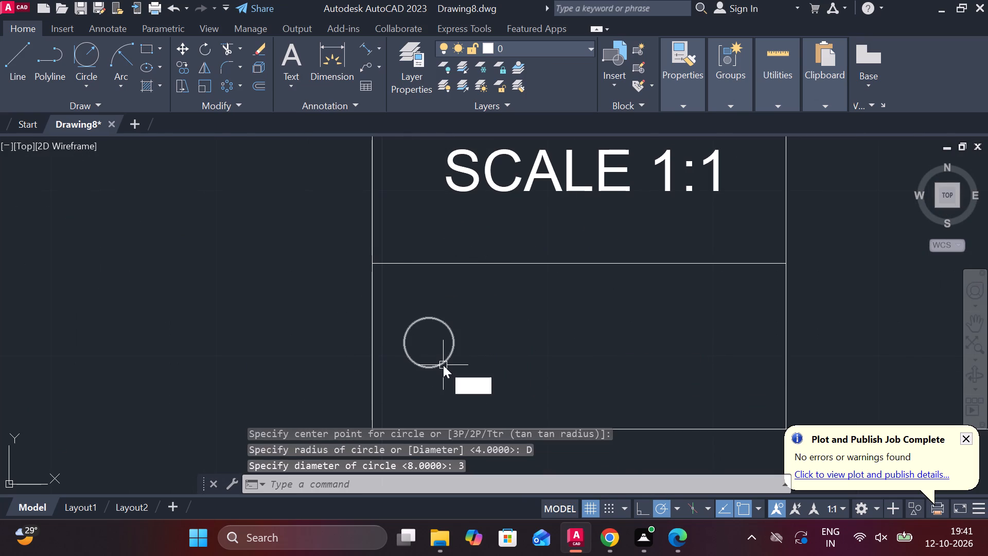
{"action": "key", "text": "space"}
{"action": "left_click", "coordinate": [435, 343]}
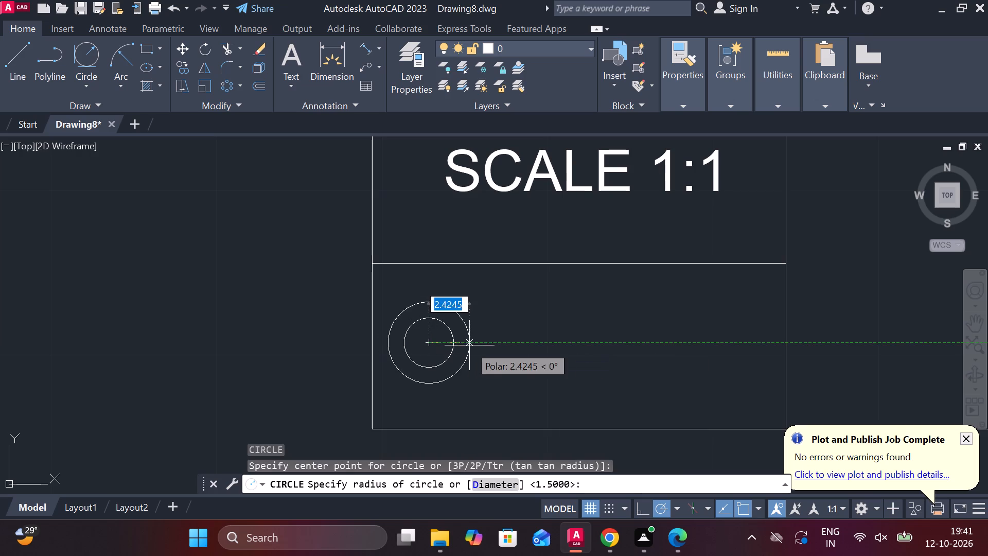
{"action": "key", "text": "d"}
{"action": "key", "text": "space"}
{"action": "type", "text": "5"}
{"action": "key", "text": "space"}
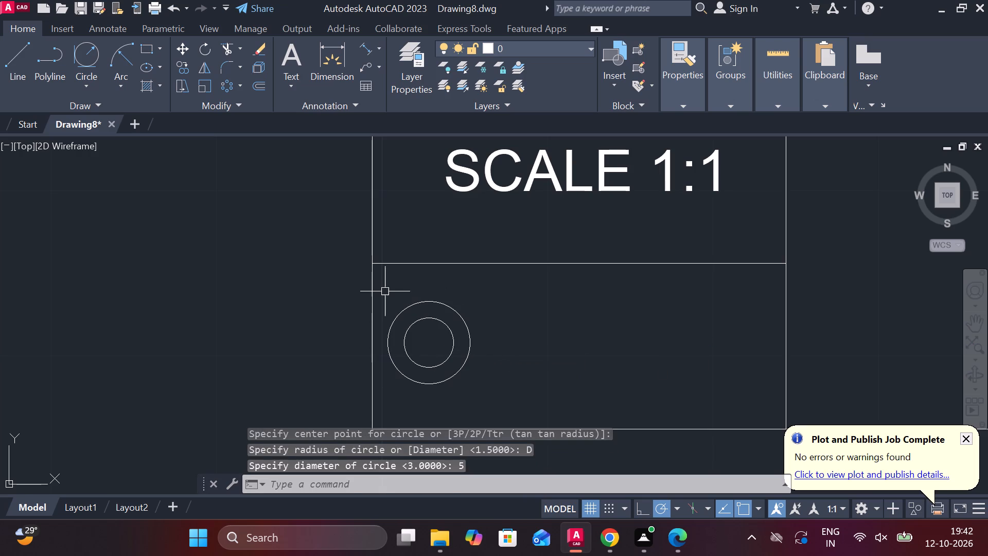
Move both concentric circles horizontally about 5.16 units to the right, using their common centre as base point.
{"action": "left_click_drag", "start_coordinate": [383, 291], "coordinate": [389, 295]}
{"action": "left_click", "coordinate": [499, 402]}
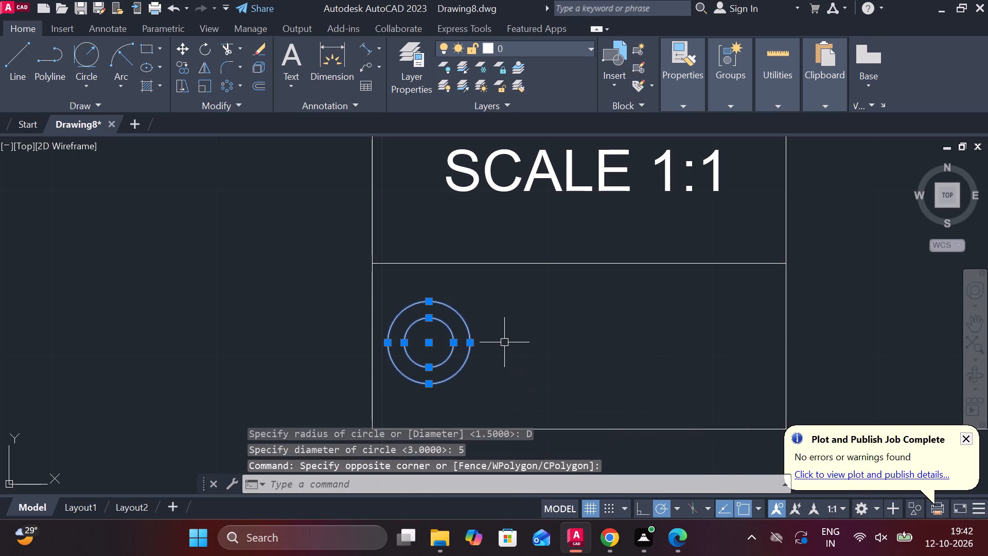
{"action": "key", "text": "m"}
{"action": "key", "text": "Return"}
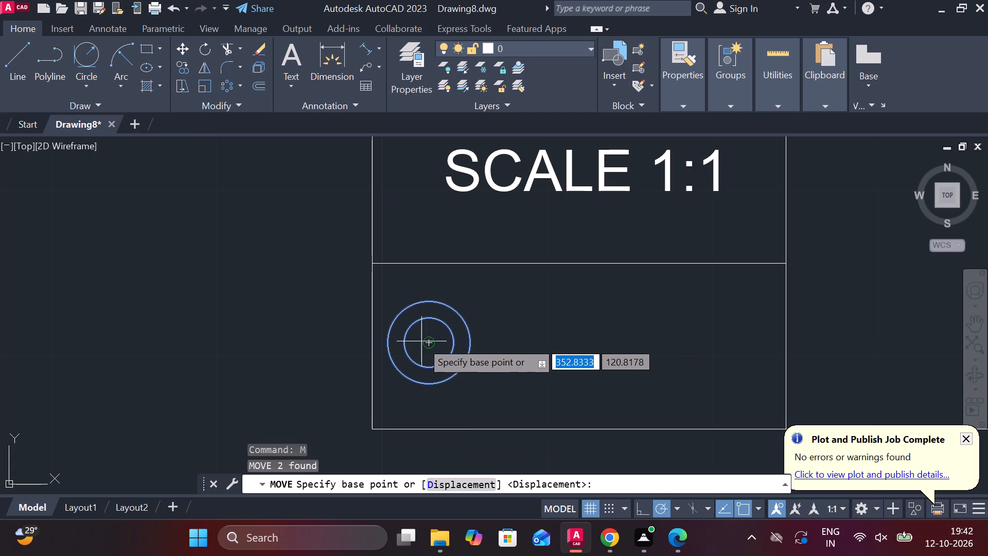
{"action": "left_click", "coordinate": [428, 341]}
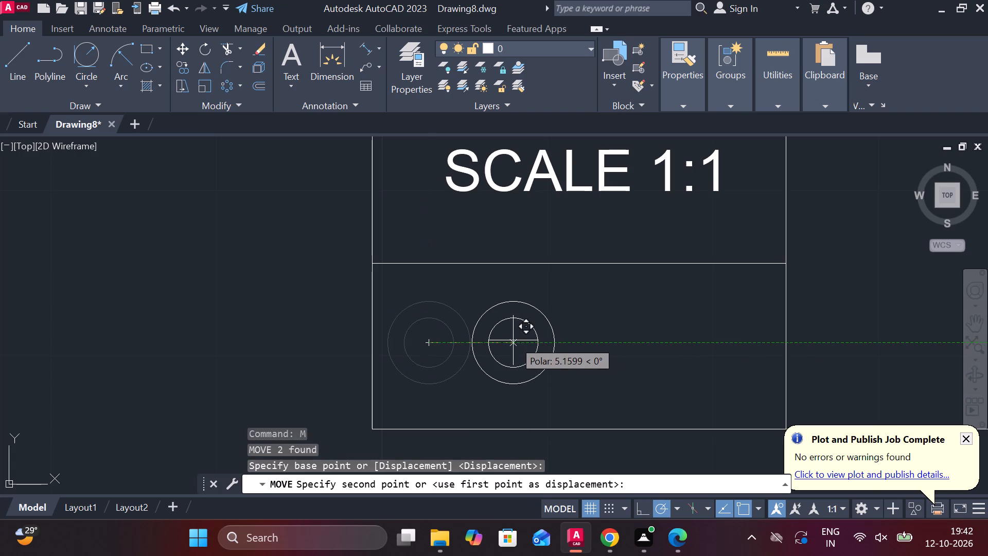
{"action": "left_click", "coordinate": [513, 340]}
{"action": "key", "text": "Escape"}
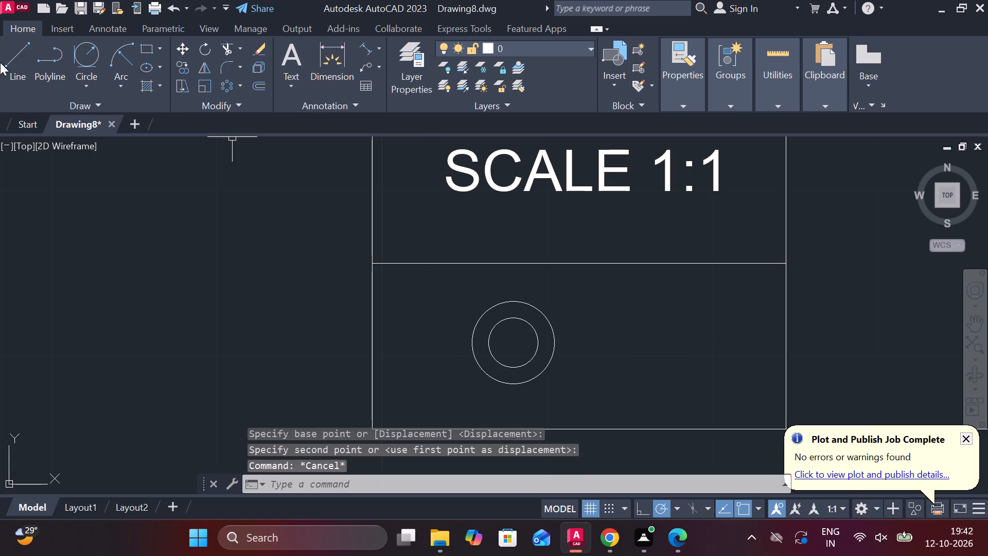
Draw a trapezoid beside the circles, its short left side level with the inner circle's height and long right side with the outer's.
{"action": "left_click", "coordinate": [15, 52]}
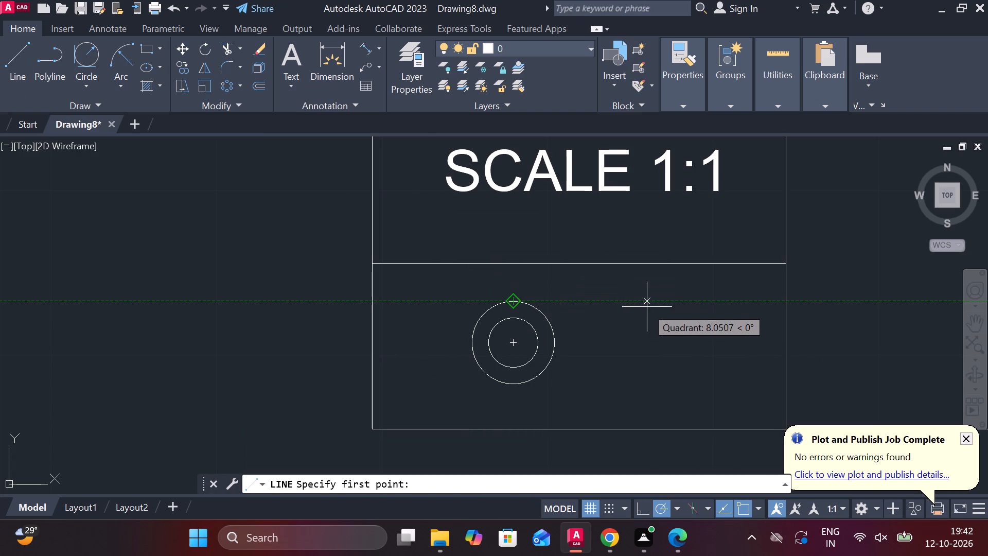
{"action": "left_click", "coordinate": [658, 306]}
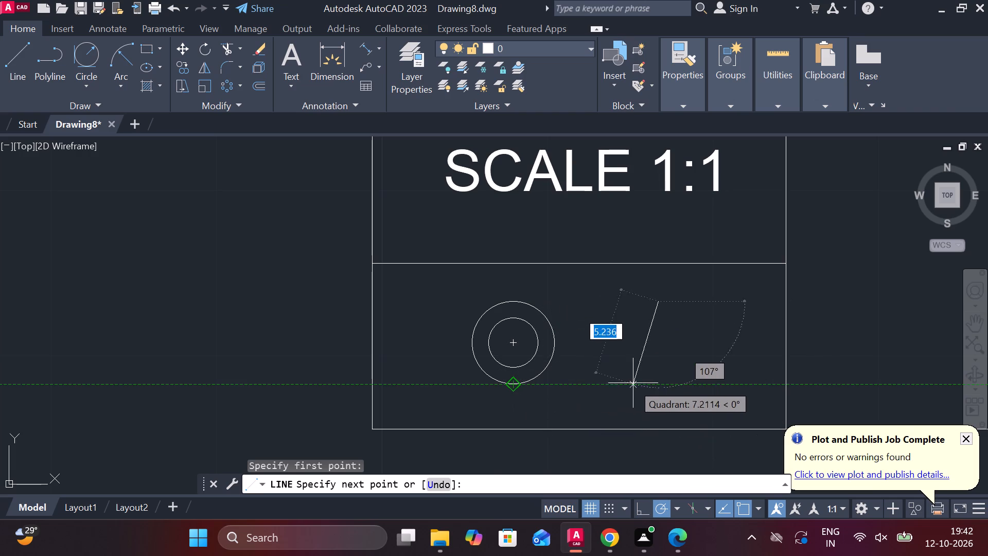
{"action": "left_click", "coordinate": [659, 383]}
{"action": "key", "text": "Escape"}
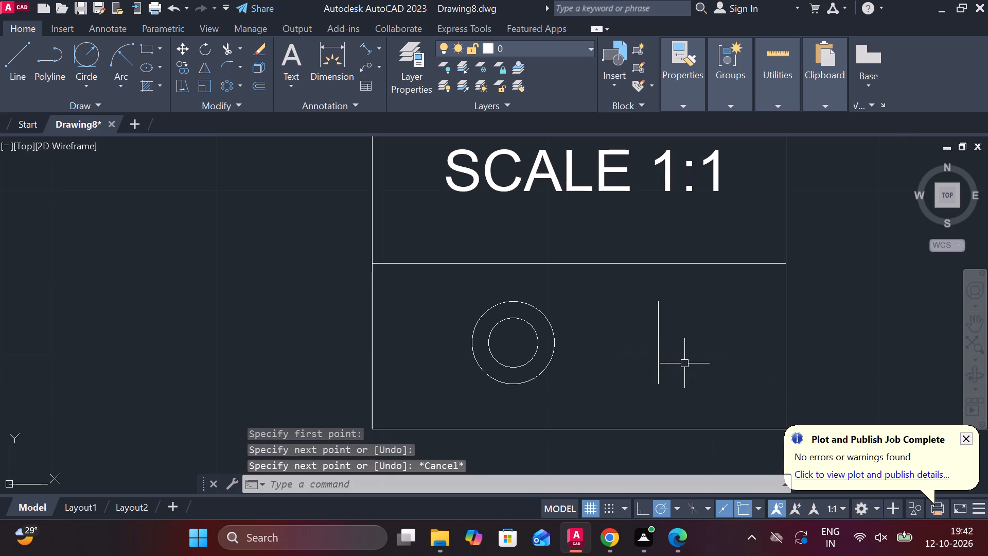
{"action": "key", "text": "space"}
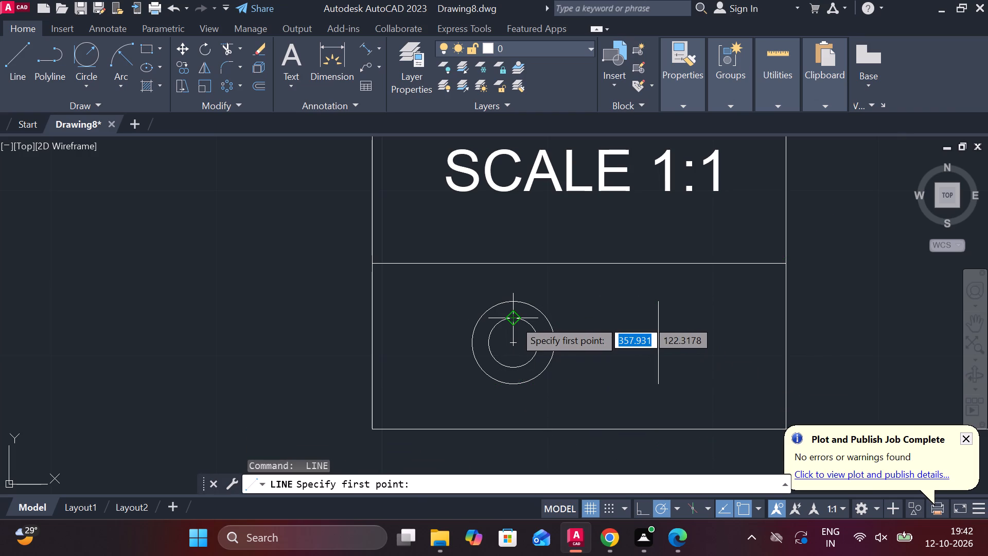
{"action": "left_click", "coordinate": [573, 320]}
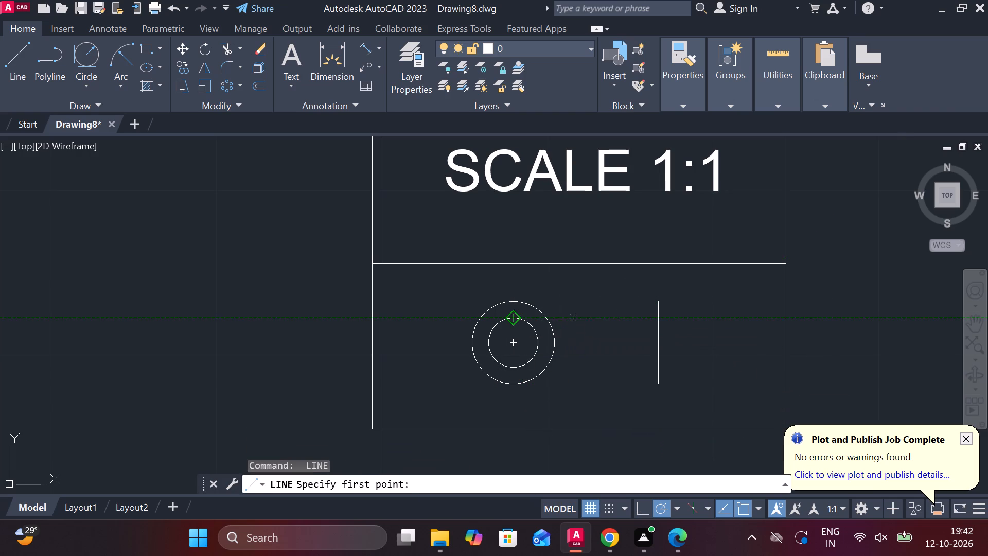
{"action": "left_click", "coordinate": [566, 376]}
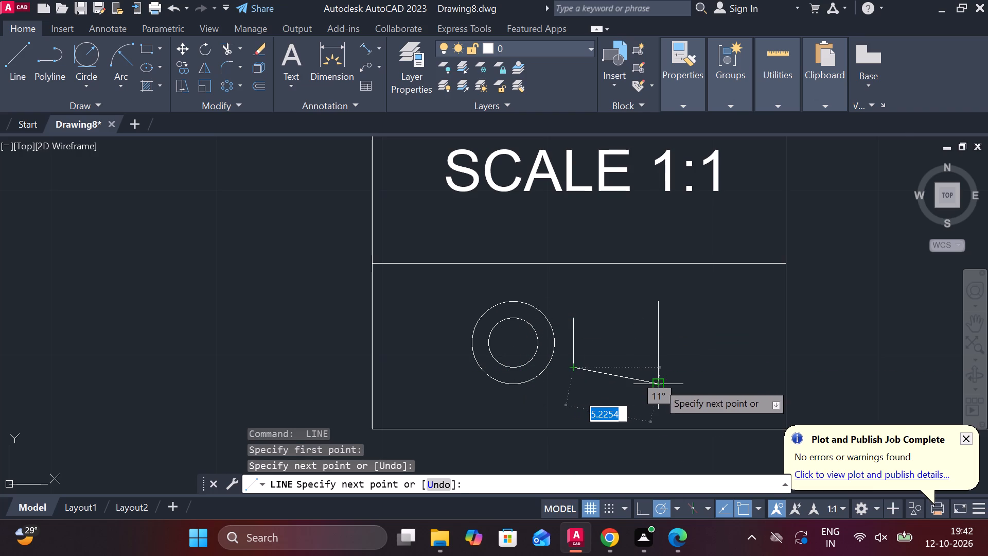
{"action": "left_click", "coordinate": [658, 383]}
{"action": "key", "text": "Escape"}
{"action": "key", "text": "space"}
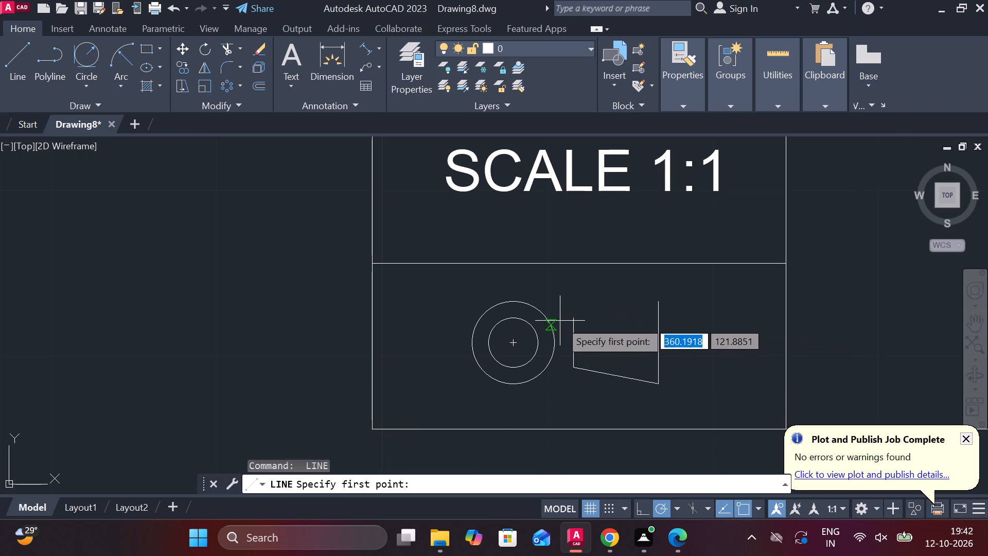
{"action": "left_click", "coordinate": [568, 318]}
{"action": "left_click", "coordinate": [658, 301]}
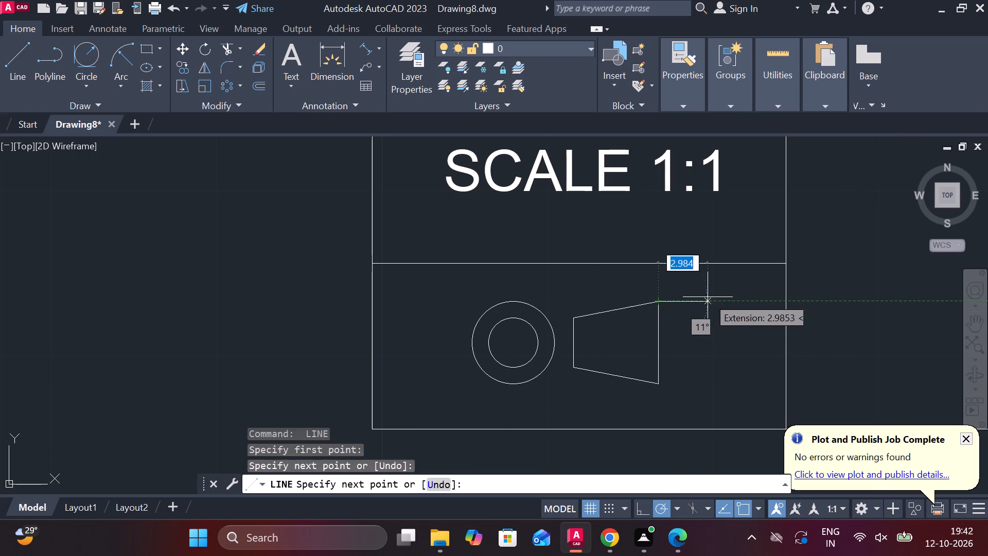
{"action": "key", "text": "Escape"}
Draw a horizontal centreline through the circles' centre and the trapezoid, extending past both shapes.
{"action": "left_click", "coordinate": [13, 58]}
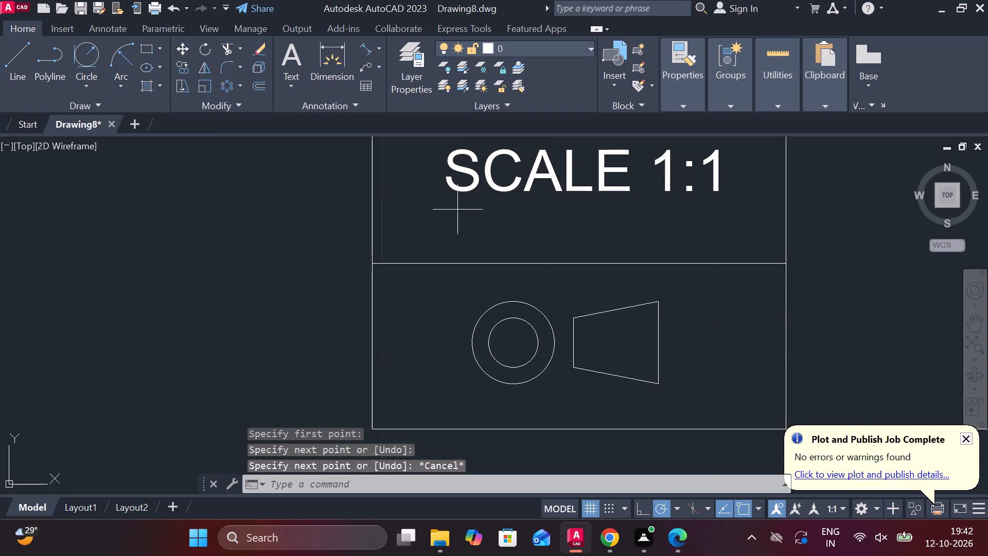
{"action": "left_click", "coordinate": [446, 343]}
{"action": "left_click", "coordinate": [701, 351]}
{"action": "key", "text": "Escape"}
Draw a vertical centreline about 6.9 long through the circles' centre, extending above and below the outer circle.
{"action": "key", "text": "space"}
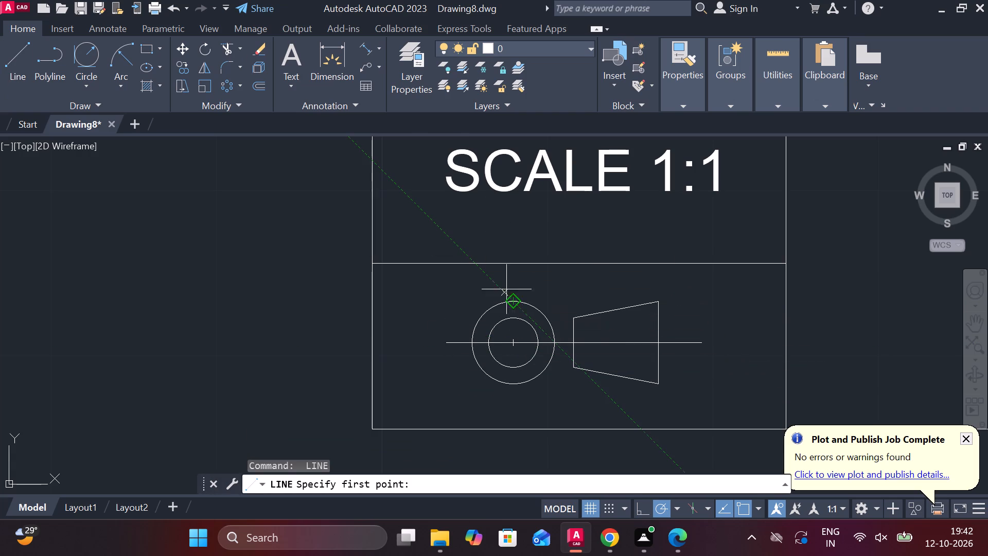
{"action": "scroll", "coordinate": [510, 282], "scroll_direction": "up", "scroll_amount": 2}
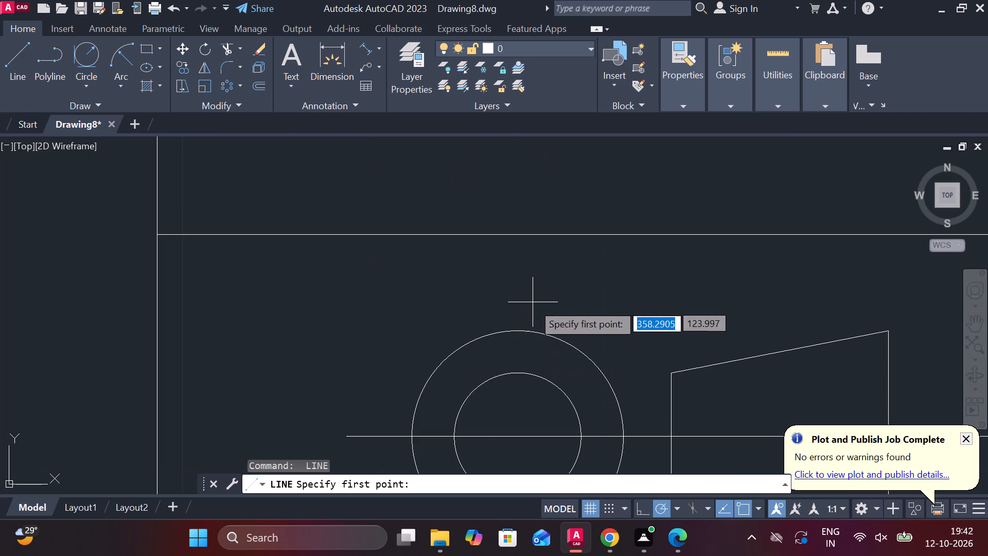
{"action": "left_click", "coordinate": [521, 294]}
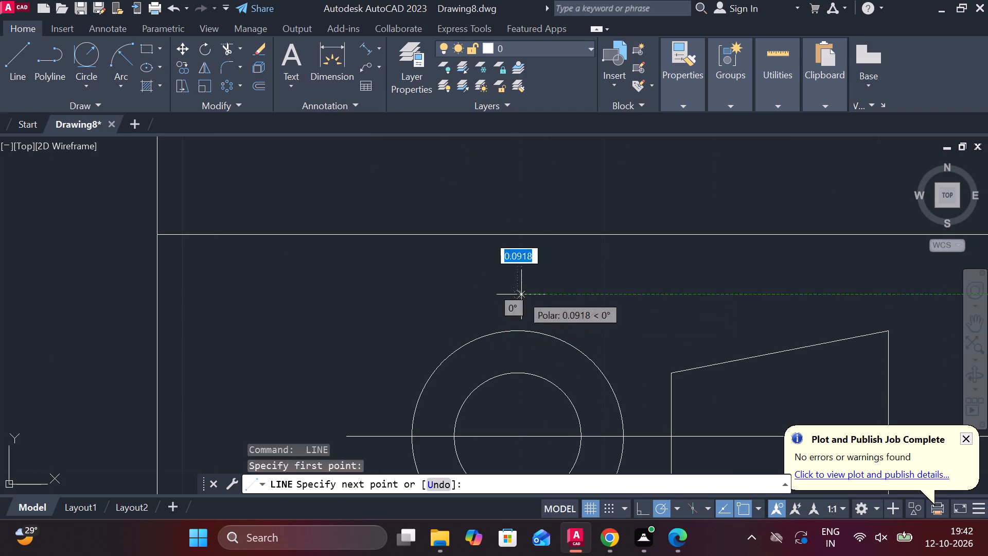
{"action": "middle_click_drag", "start_coordinate": [528, 323], "coordinate": [527, 217]}
{"action": "middle_click_drag", "start_coordinate": [506, 438], "coordinate": [532, 358]}
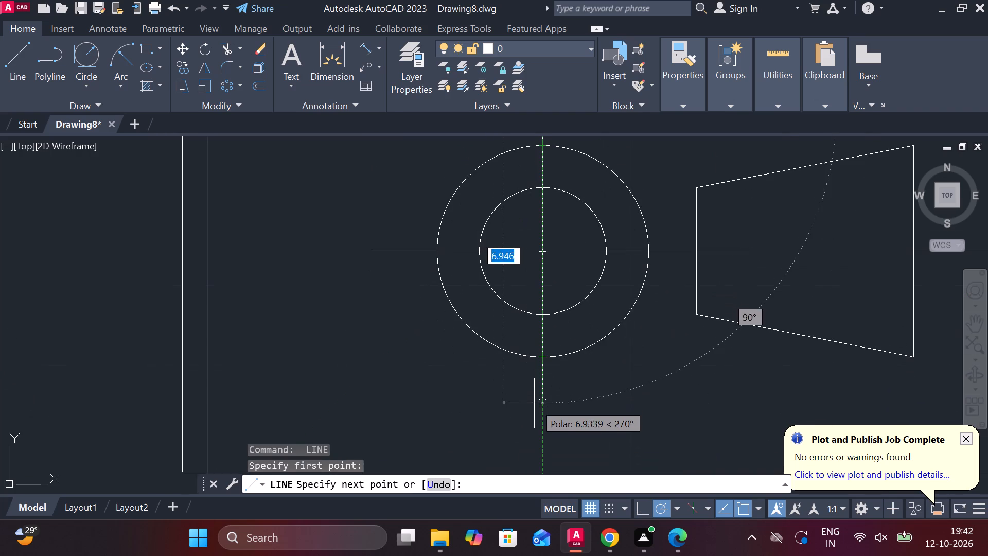
{"action": "left_click", "coordinate": [534, 403]}
{"action": "key", "text": "Escape"}
{"action": "scroll", "coordinate": [663, 363], "scroll_direction": "down", "scroll_amount": 2}
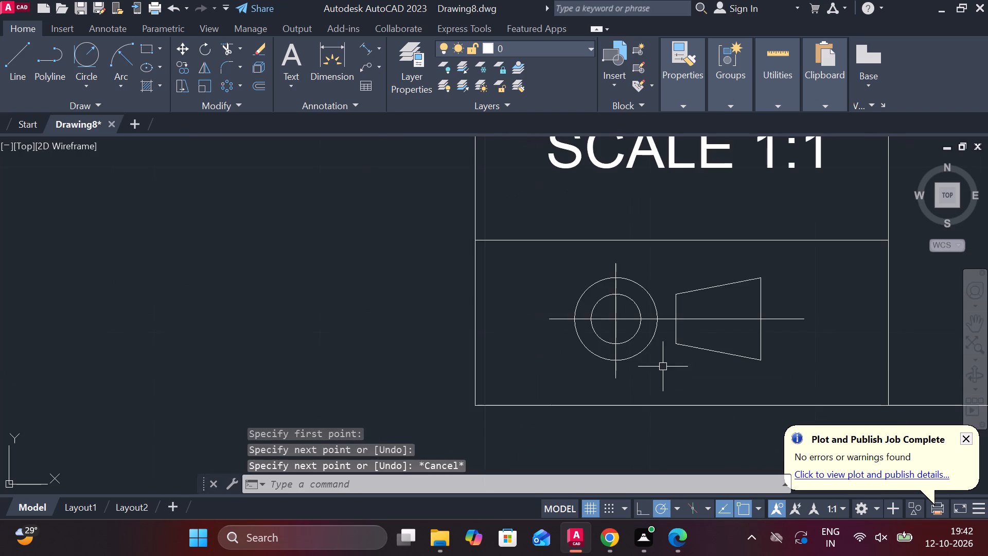
{"action": "middle_click_drag", "start_coordinate": [668, 360], "coordinate": [580, 394]}
{"action": "scroll", "coordinate": [606, 358], "scroll_direction": "down", "scroll_amount": 1}
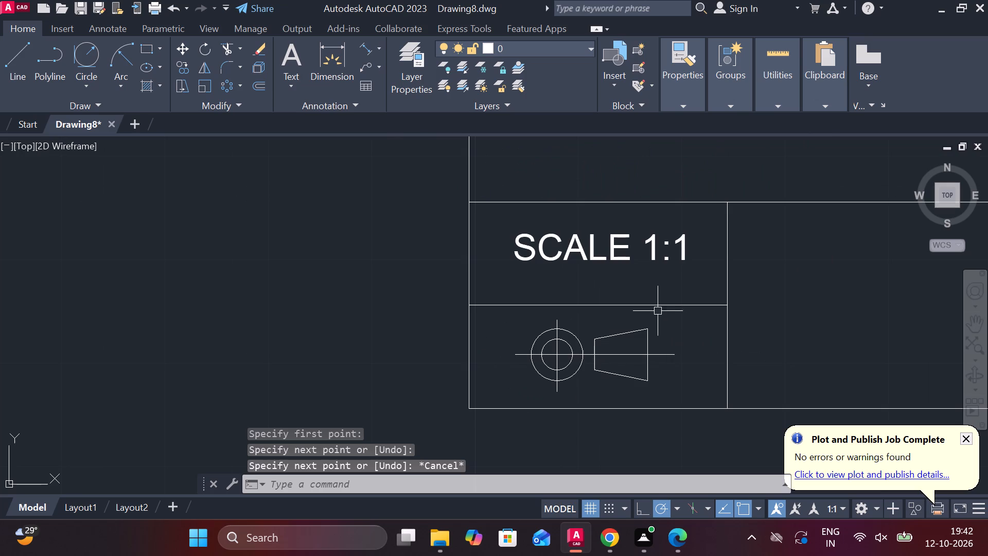
Add the multiline text AUTO CAD at height 10 in the title block's large empty cell above the scale row.
{"action": "scroll", "coordinate": [664, 324], "scroll_direction": "down", "scroll_amount": 2}
{"action": "middle_click_drag", "start_coordinate": [697, 291], "coordinate": [454, 350]}
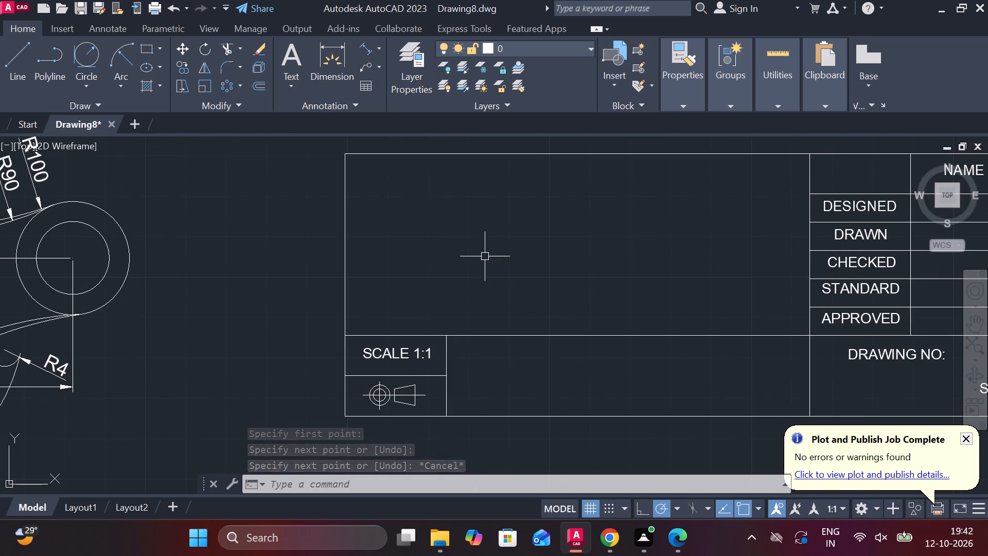
{"action": "key", "text": "space"}
{"action": "scroll", "coordinate": [465, 205], "scroll_direction": "up", "scroll_amount": 1}
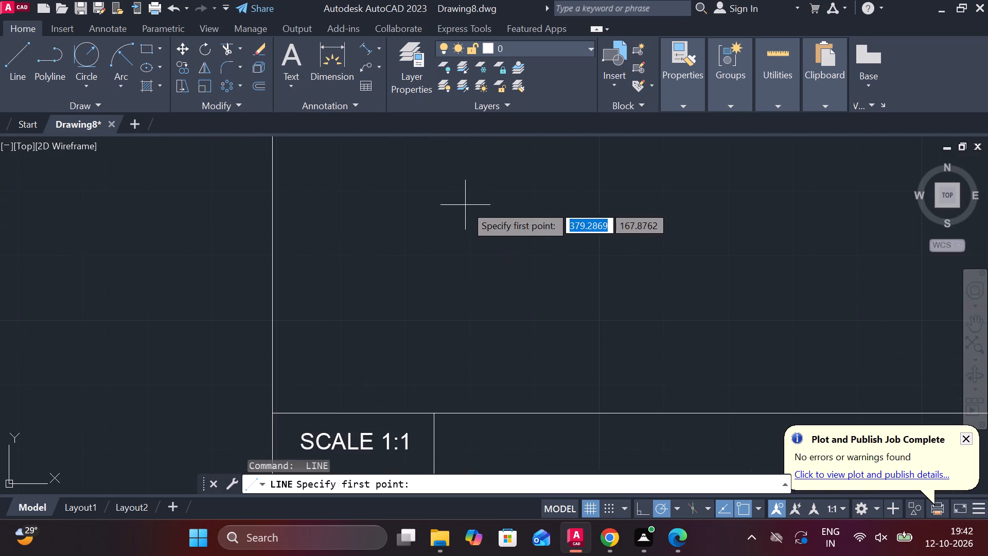
{"action": "key", "text": "Escape"}
{"action": "type", "text": "MT"}
{"action": "key", "text": "space"}
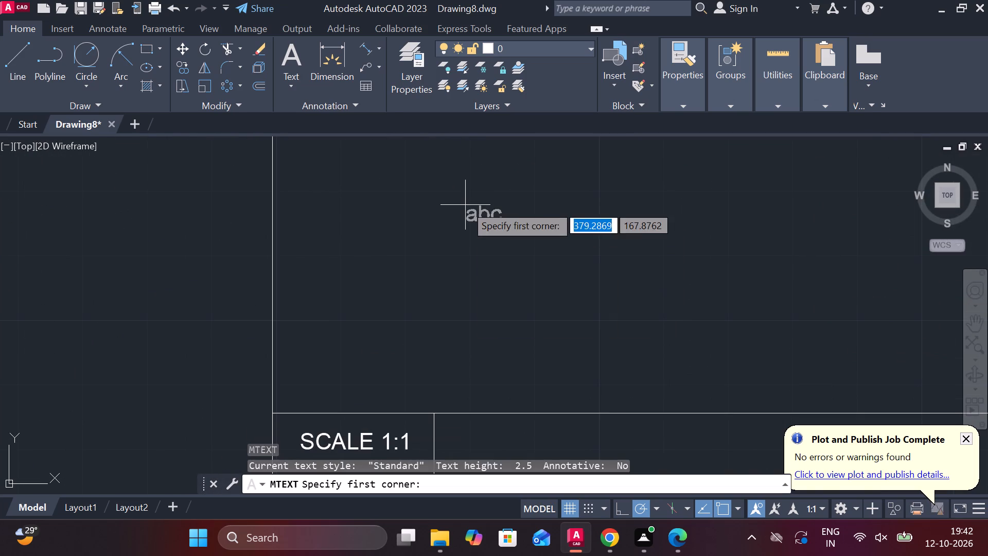
{"action": "left_click_drag", "start_coordinate": [428, 202], "coordinate": [443, 207]}
{"action": "middle_click_drag", "start_coordinate": [930, 297], "coordinate": [893, 305]}
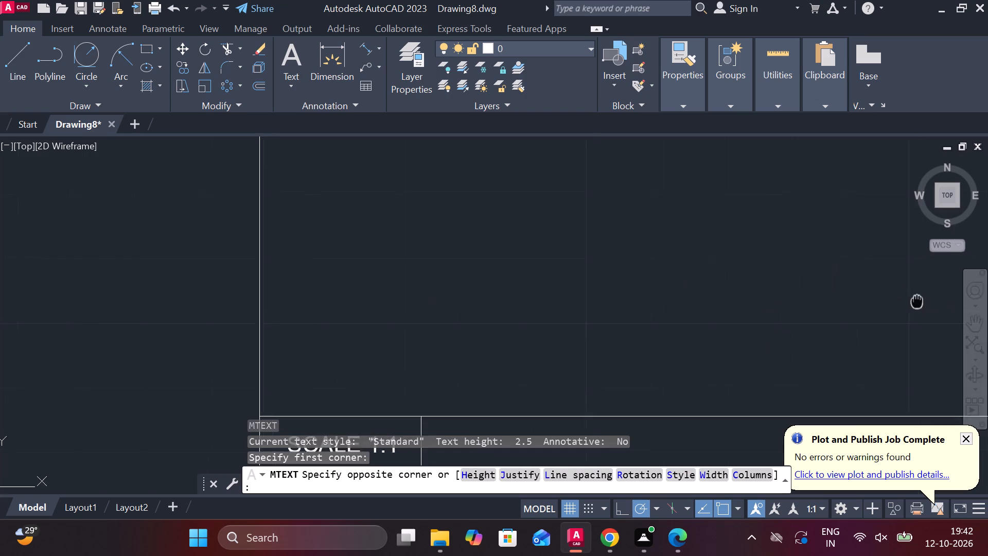
{"action": "middle_click_drag", "start_coordinate": [893, 305], "coordinate": [859, 314]}
{"action": "left_click", "coordinate": [833, 316]}
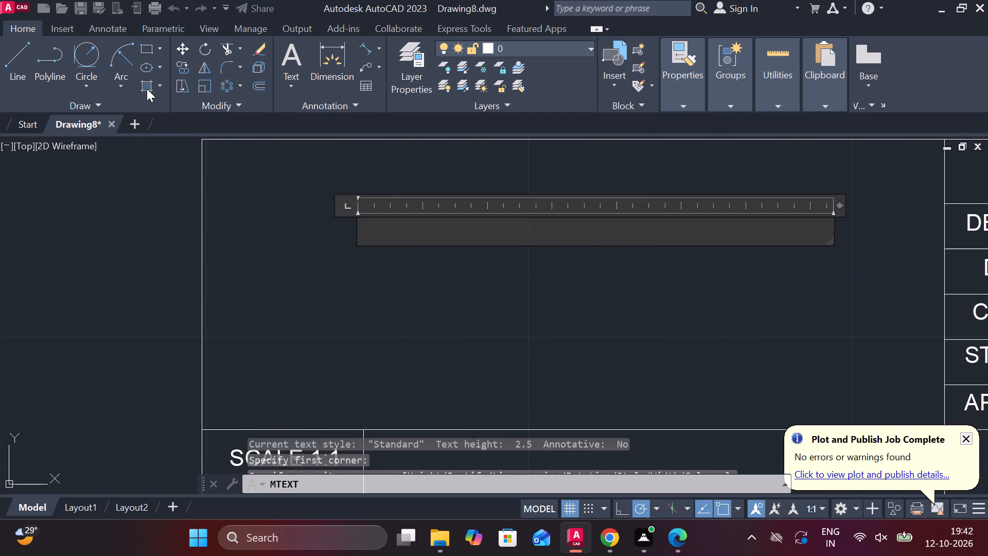
{"action": "left_click", "coordinate": [151, 70]}
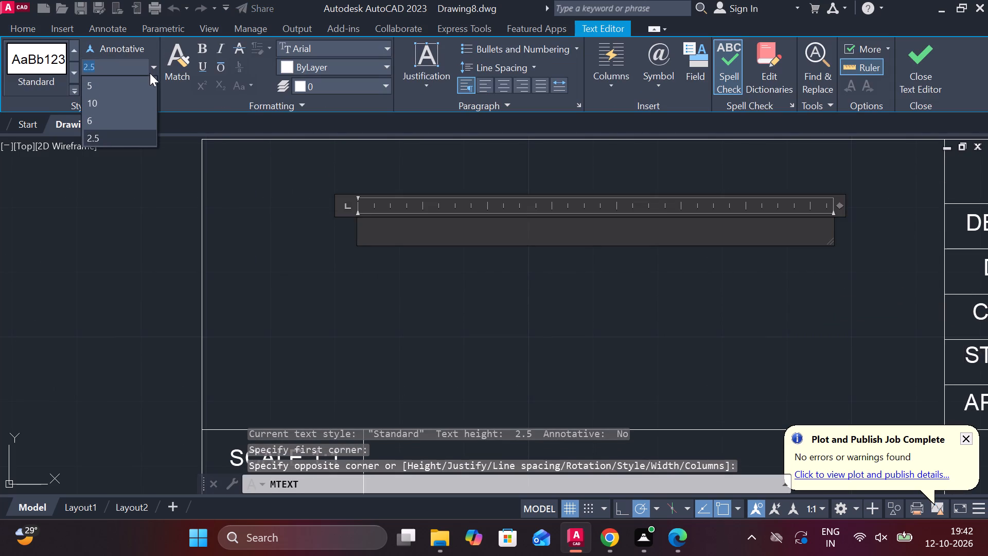
{"action": "left_click", "coordinate": [122, 66]}
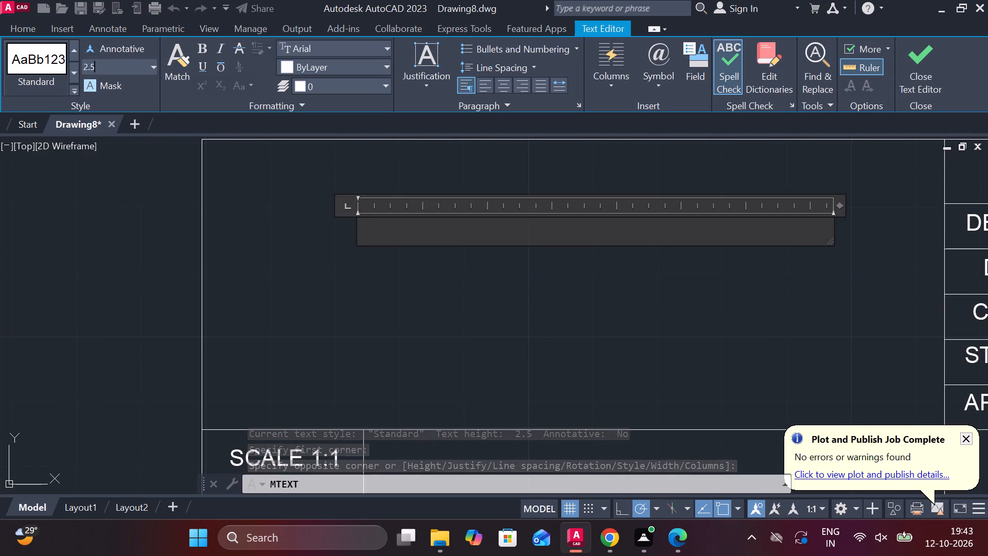
{"action": "left_click", "coordinate": [155, 70]}
{"action": "left_click", "coordinate": [110, 98]}
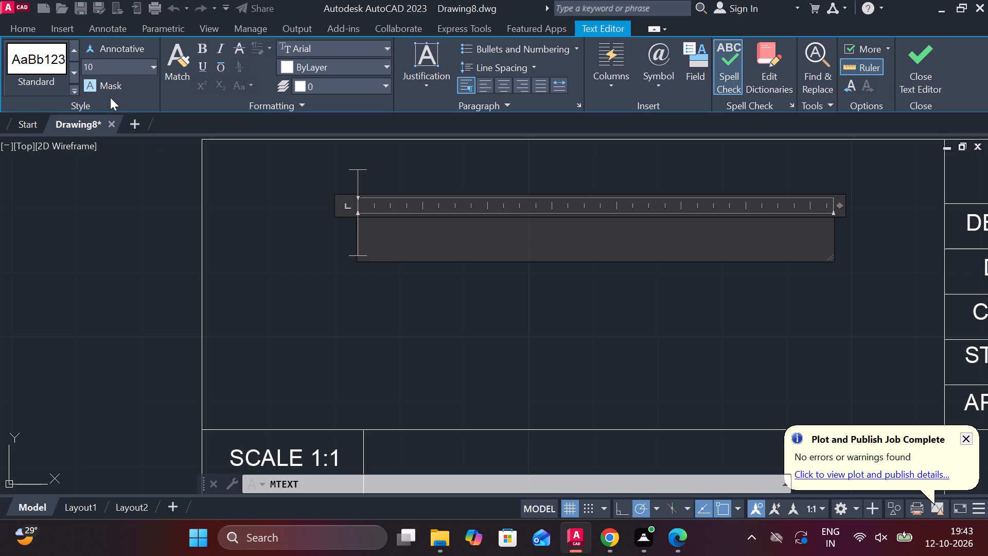
{"action": "type", "text": "AUTO CAD"}
{"action": "left_click", "coordinate": [912, 63]}
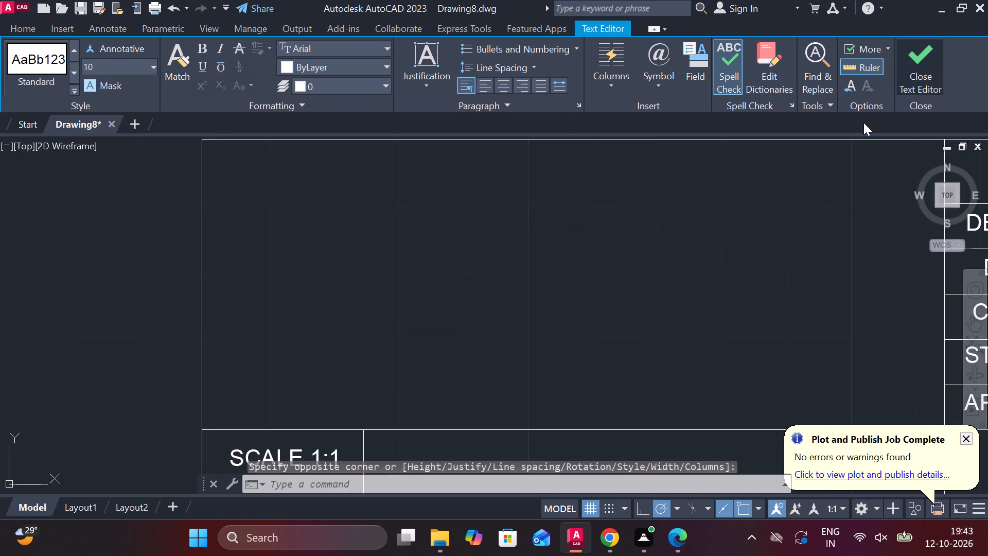
Add the centred multiline text TITLE at height 2.5 in the empty cell beside SCALE 1:1, narrowing its text frame around the word.
{"action": "scroll", "coordinate": [639, 341], "scroll_direction": "down", "scroll_amount": 3}
{"action": "scroll", "coordinate": [644, 337], "scroll_direction": "up", "scroll_amount": 1}
{"action": "middle_click_drag", "start_coordinate": [640, 346], "coordinate": [641, 310]}
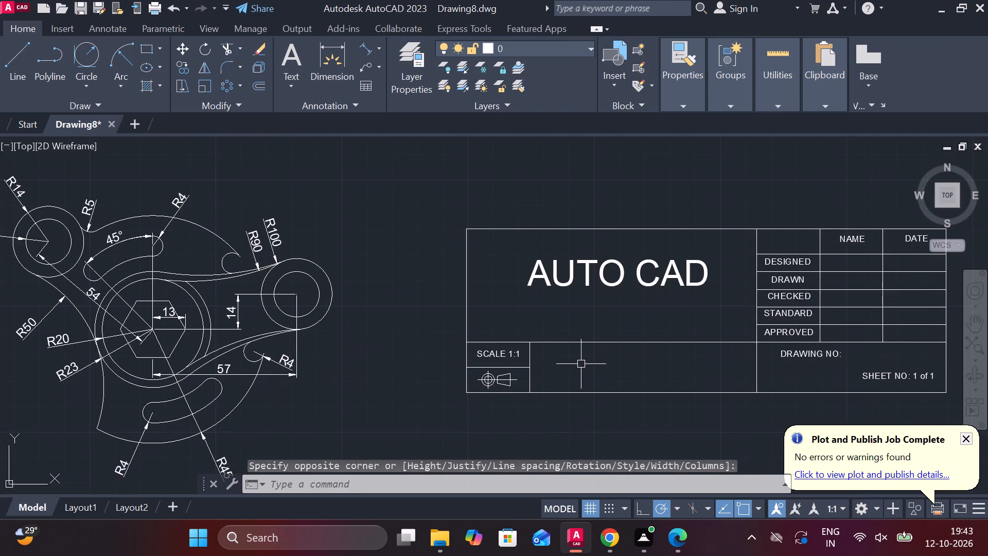
{"action": "scroll", "coordinate": [571, 366], "scroll_direction": "up", "scroll_amount": 2}
{"action": "key", "text": "space"}
{"action": "scroll", "coordinate": [511, 351], "scroll_direction": "up", "scroll_amount": 2}
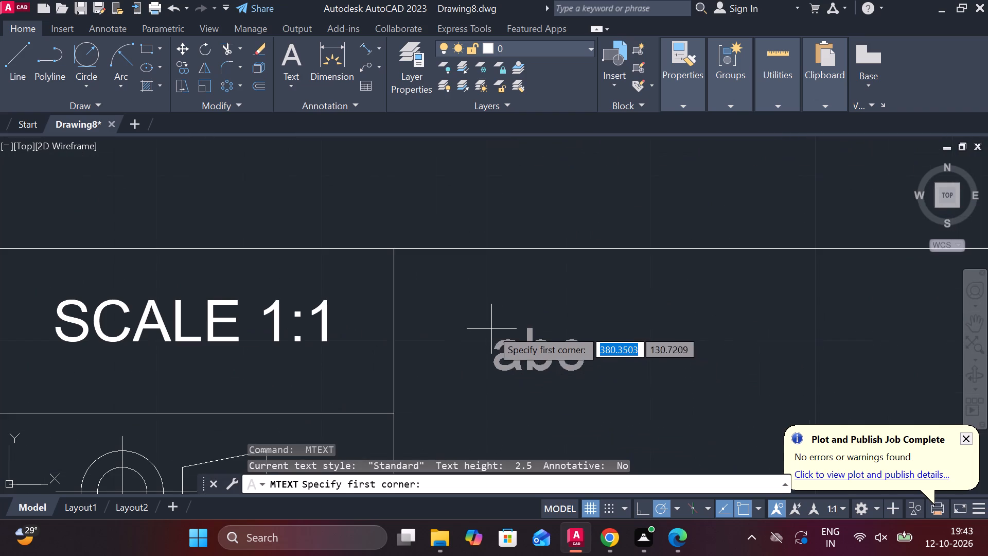
{"action": "left_click", "coordinate": [464, 296]}
{"action": "left_click", "coordinate": [771, 358]}
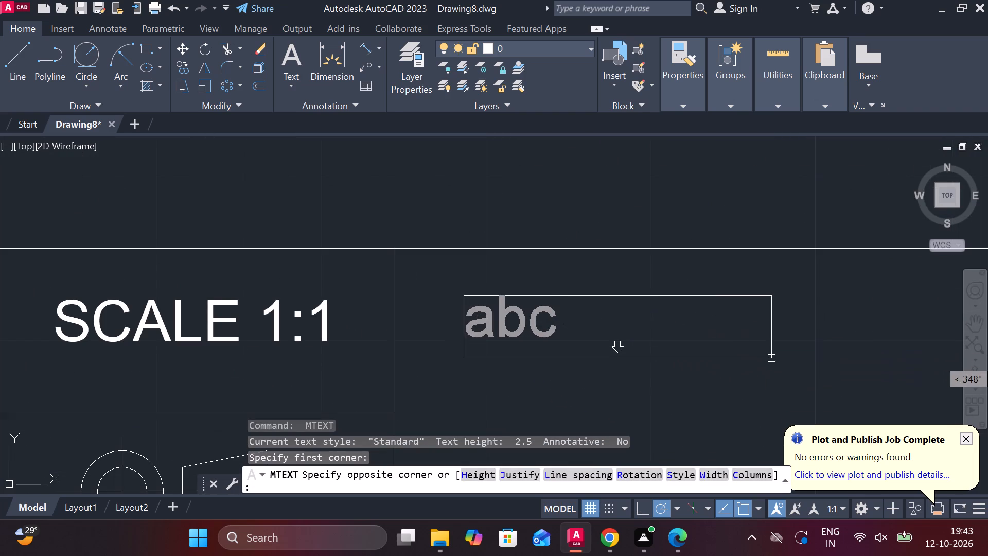
{"action": "type", "text": "TITLE"}
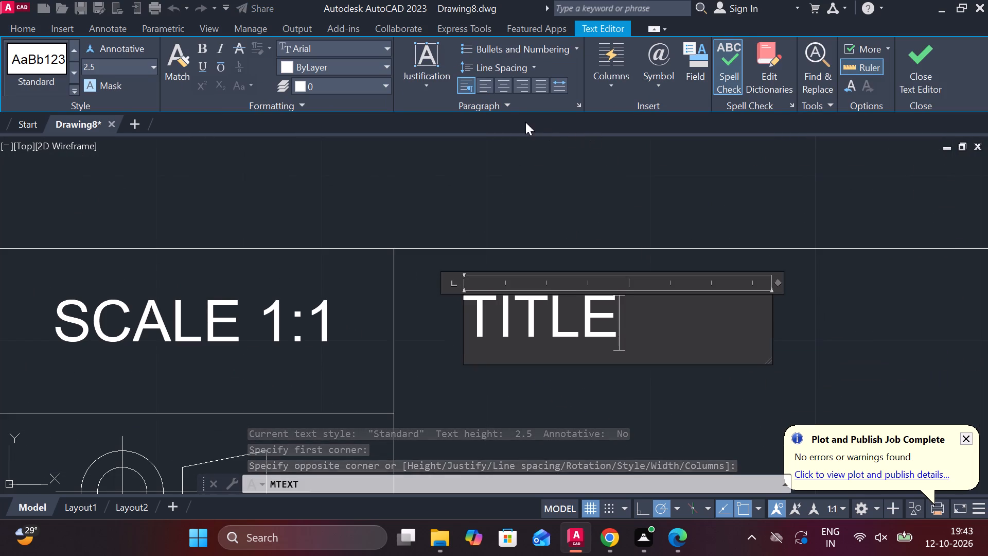
{"action": "left_click", "coordinate": [507, 93]}
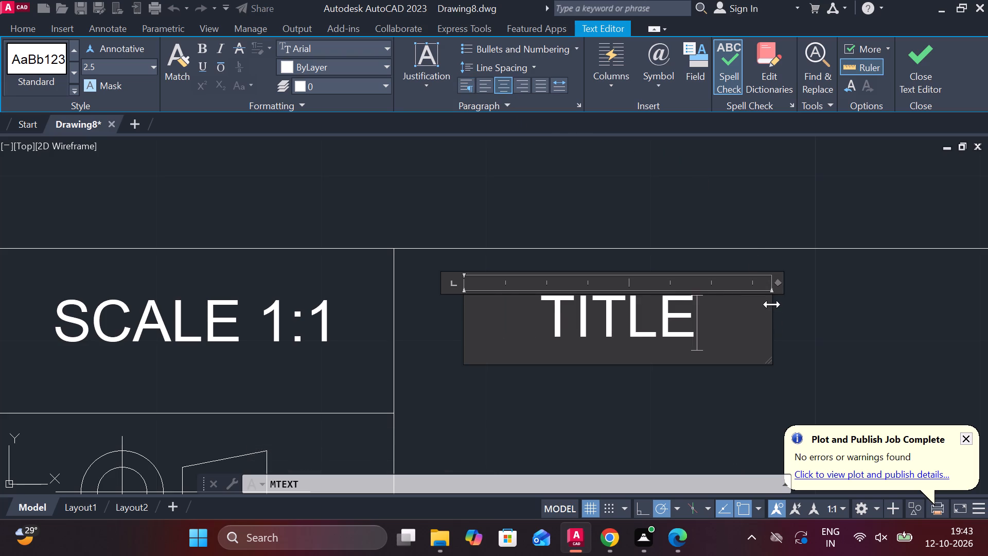
{"action": "left_click_drag", "start_coordinate": [772, 304], "coordinate": [654, 315]}
{"action": "left_click", "coordinate": [910, 70]}
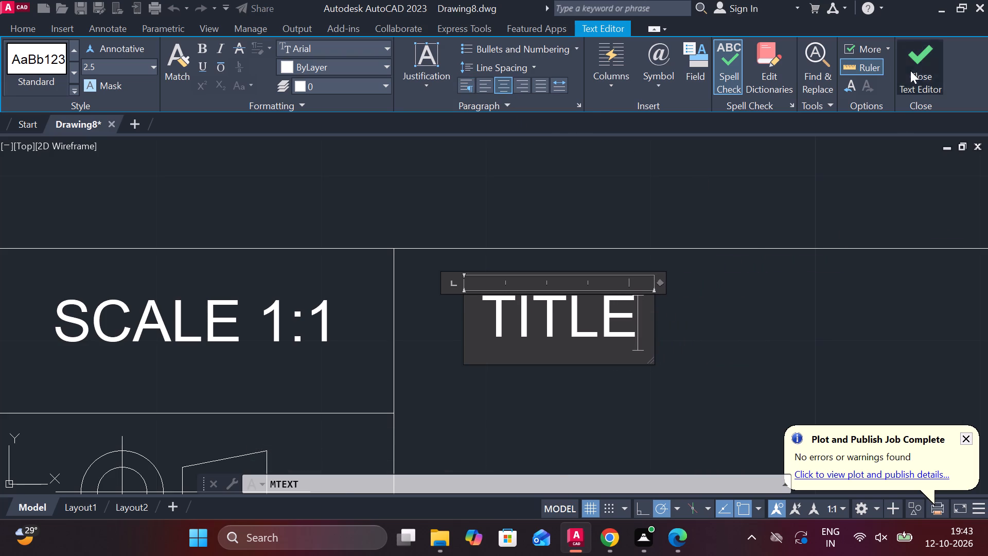
Add the centred text SPECIALLY SHAPED LINKAGE OR CONNECTING COMPONENT at height 2.5 below TITLE in the same cell.
{"action": "scroll", "coordinate": [747, 363], "scroll_direction": "down", "scroll_amount": 1}
{"action": "middle_click_drag", "start_coordinate": [731, 363], "coordinate": [587, 284]}
{"action": "key", "text": "space"}
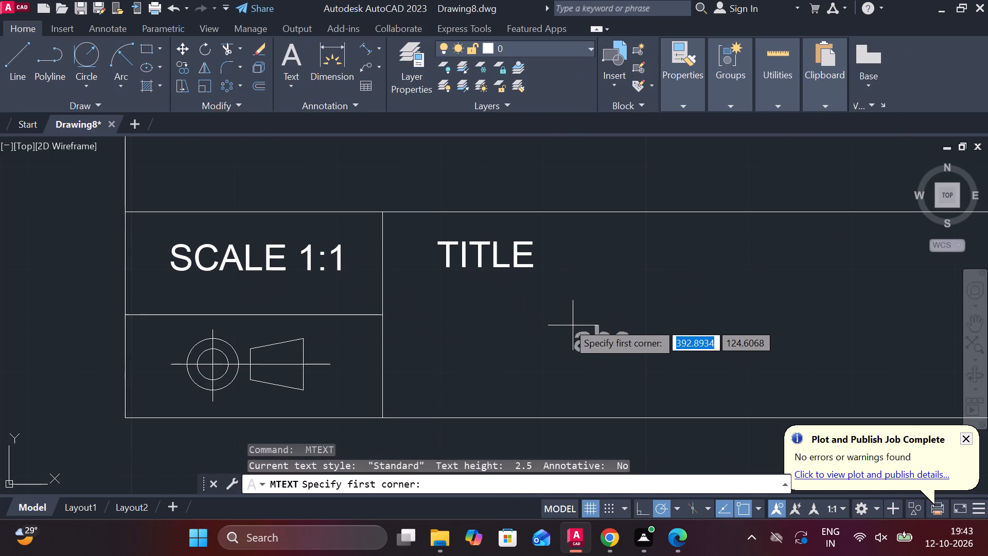
{"action": "left_click", "coordinate": [540, 306]}
{"action": "middle_click_drag", "start_coordinate": [799, 324], "coordinate": [540, 327]}
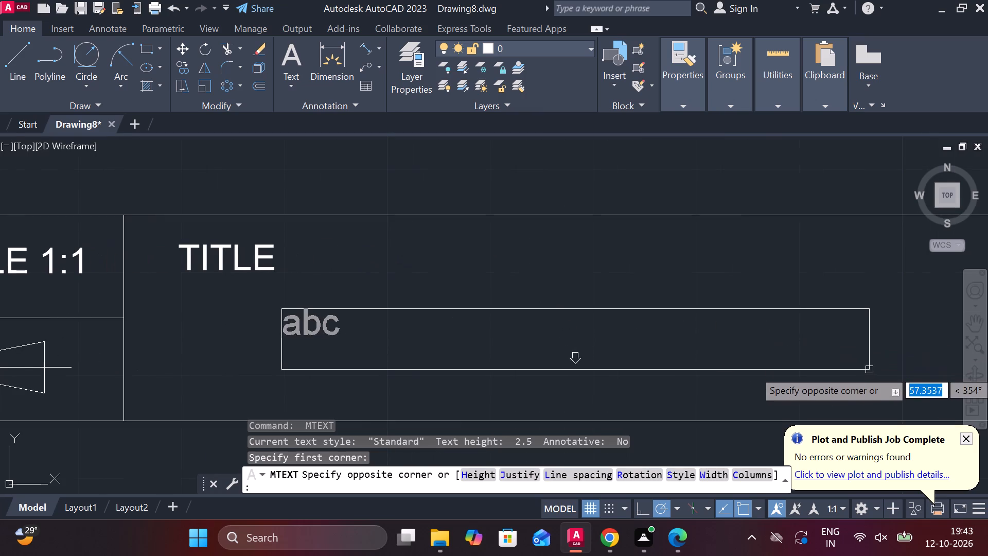
{"action": "left_click", "coordinate": [869, 370]}
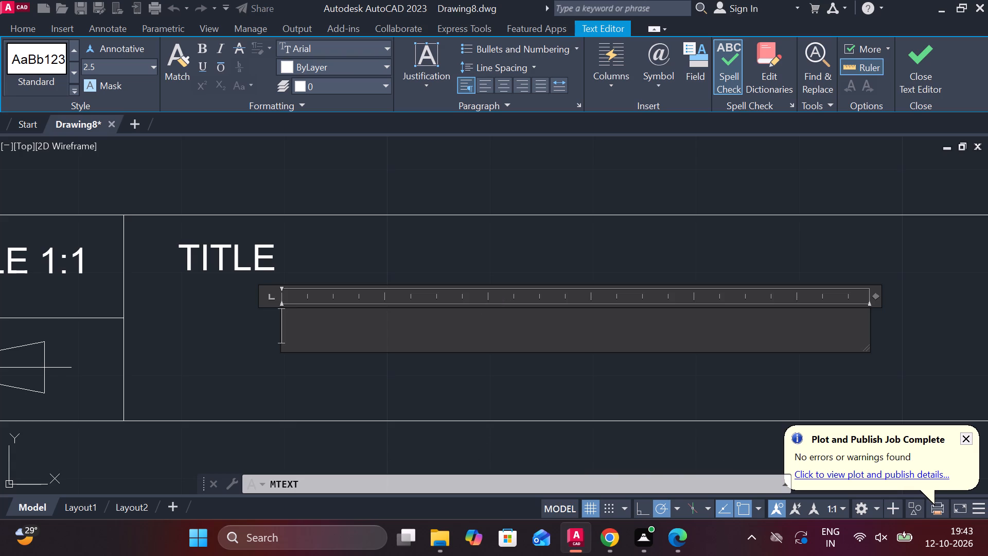
{"action": "type", "text": "SPE"}
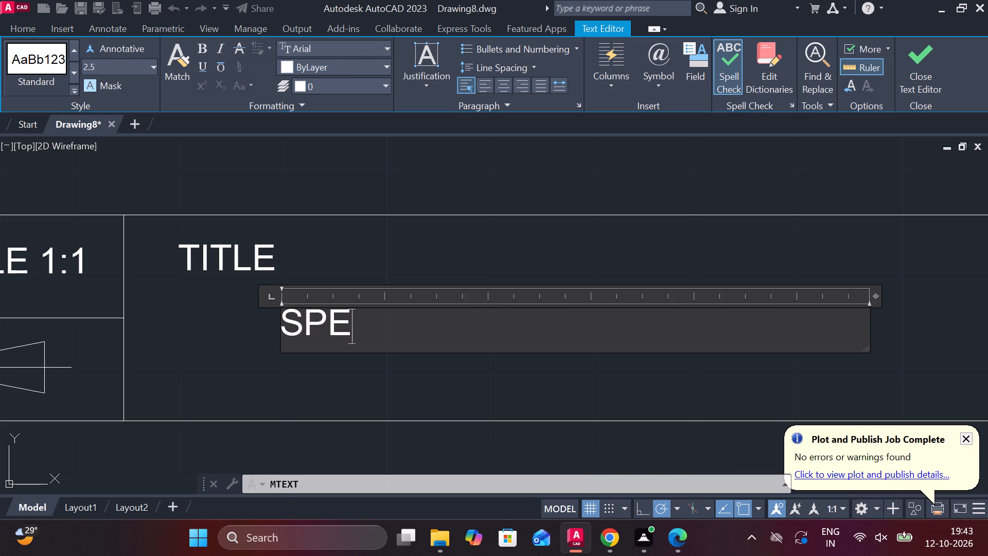
{"action": "key", "text": "c"}
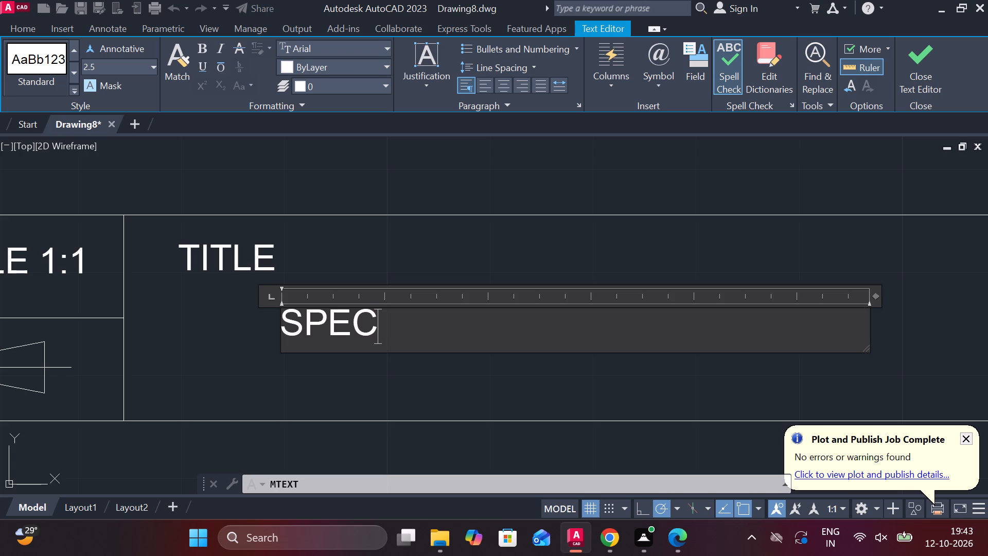
{"action": "type", "text": "IA"}
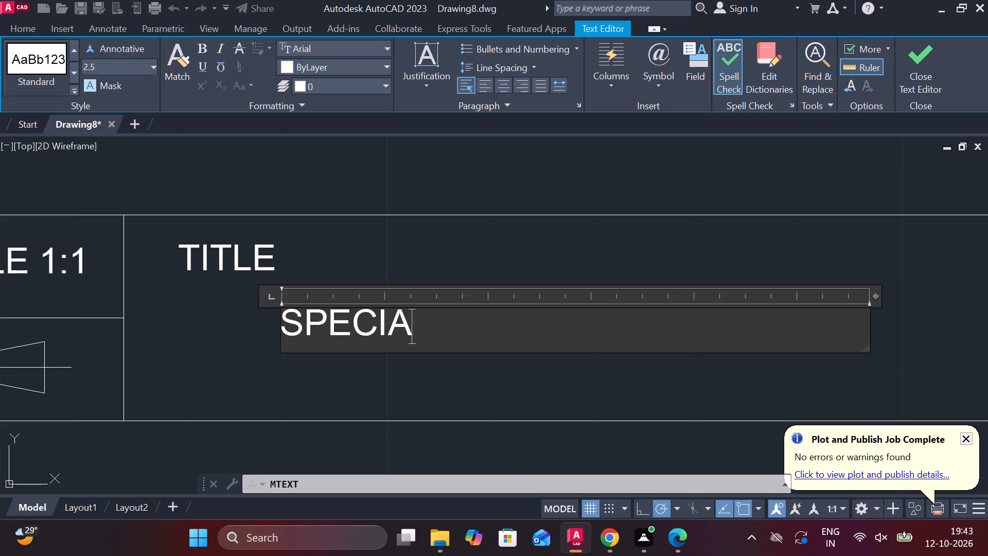
{"action": "type", "text": "LLY"}
{"action": "key", "text": "space"}
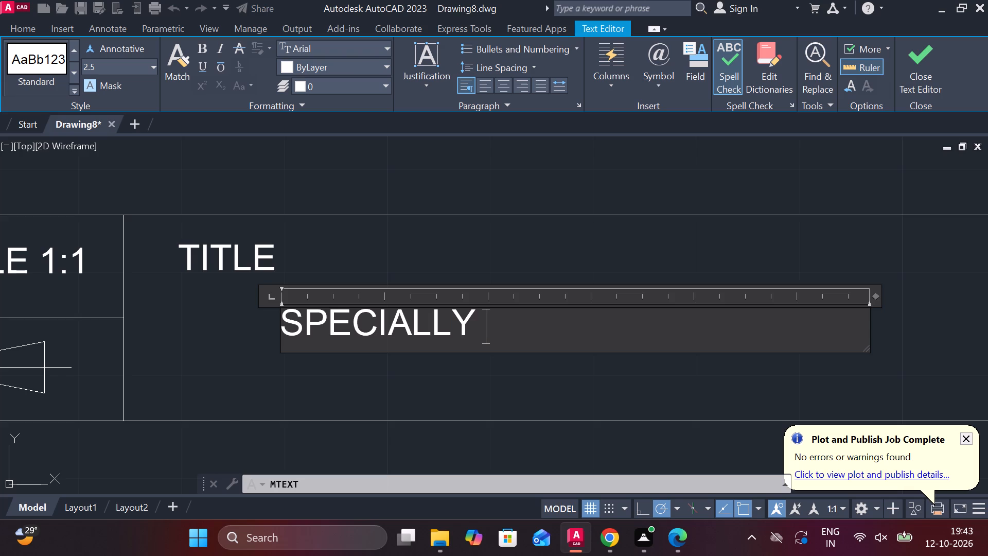
{"action": "type", "text": "SHAPED"}
{"action": "key", "text": "space"}
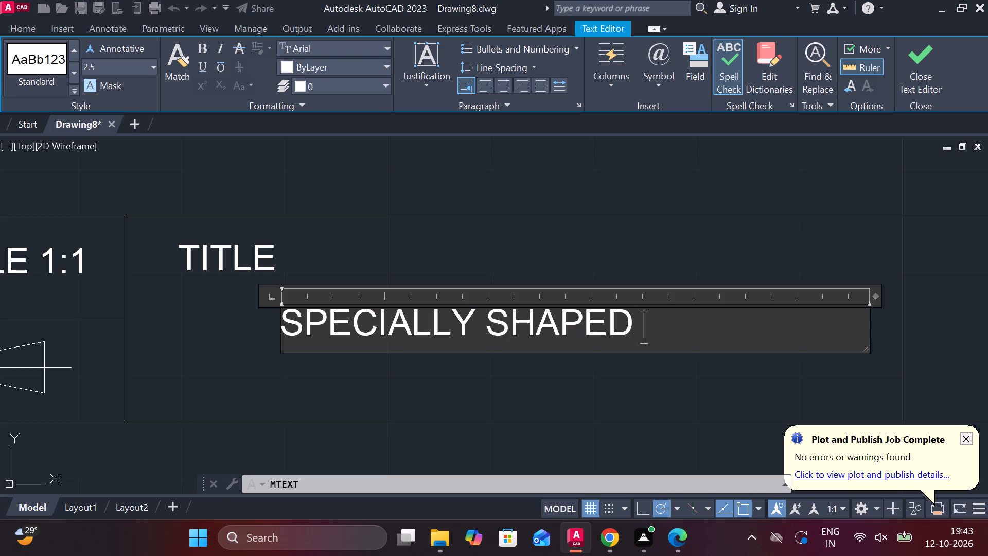
{"action": "type", "text": "LINKAGE"}
{"action": "key", "text": "space"}
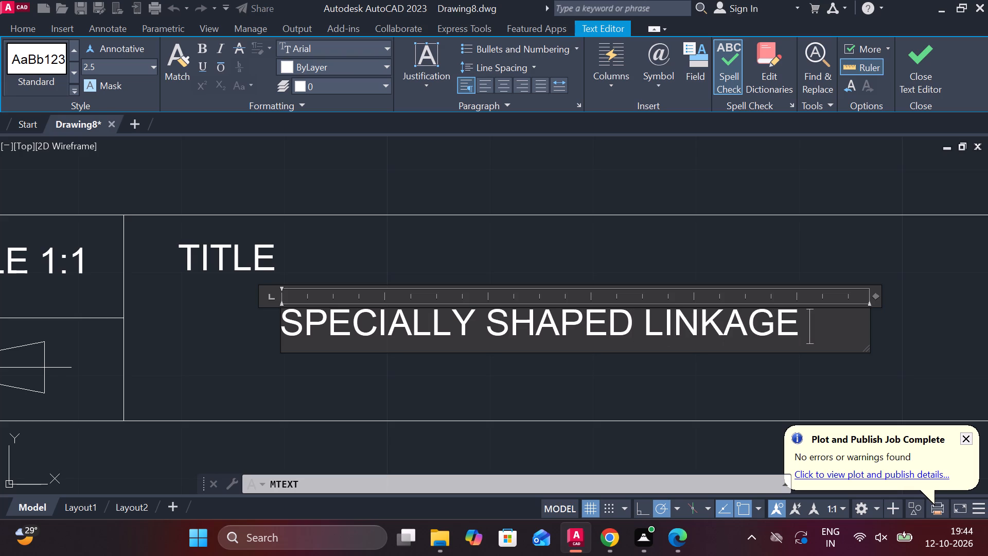
{"action": "type", "text": "OR"}
{"action": "key", "text": "space"}
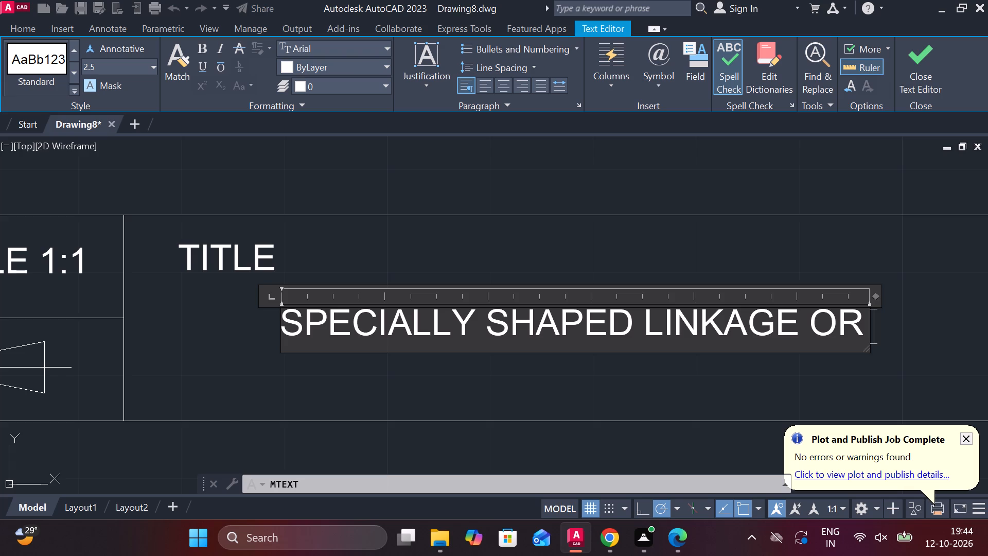
{"action": "key", "text": "c"}
{"action": "key", "text": "o"}
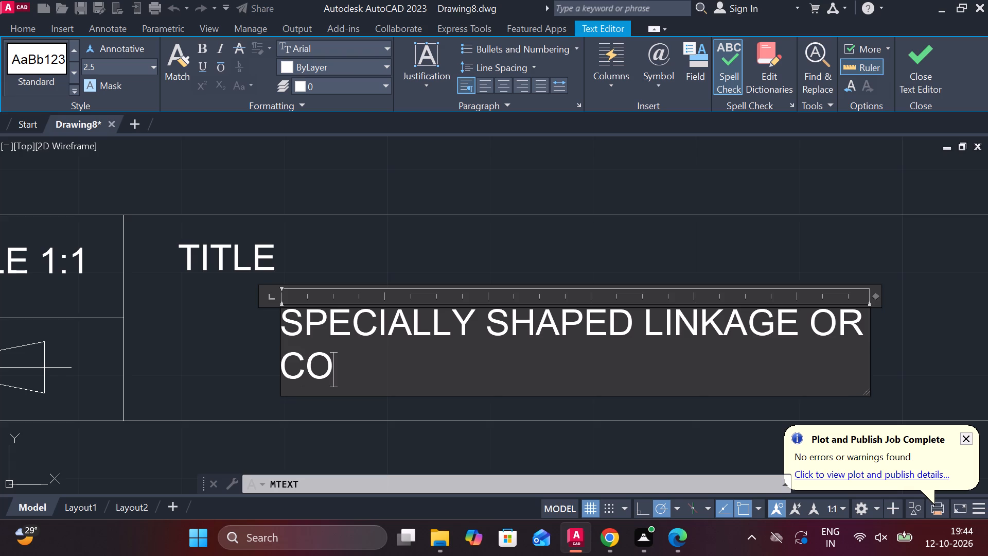
{"action": "type", "text": "NNECTING"}
{"action": "key", "text": "space"}
{"action": "type", "text": "COMPONENT"}
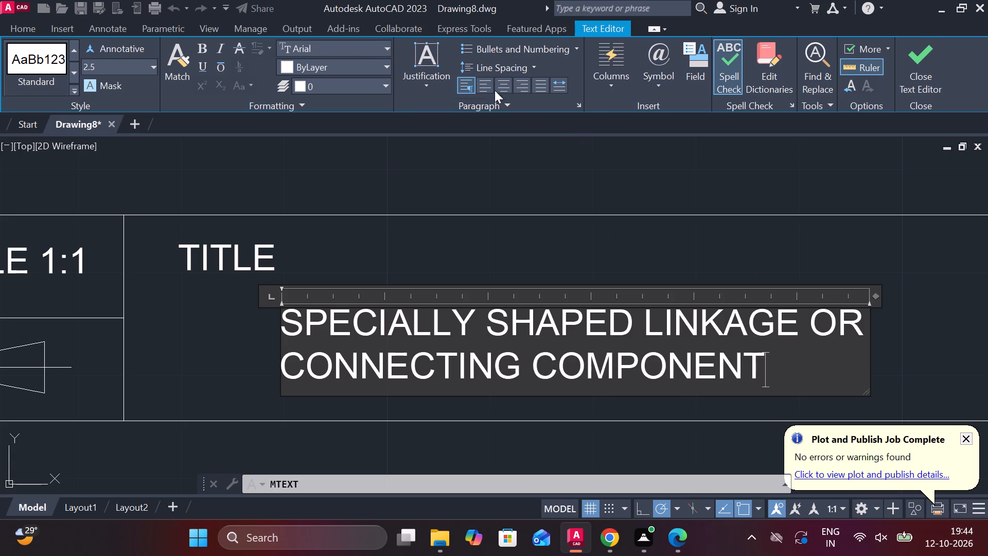
{"action": "left_click", "coordinate": [498, 83]}
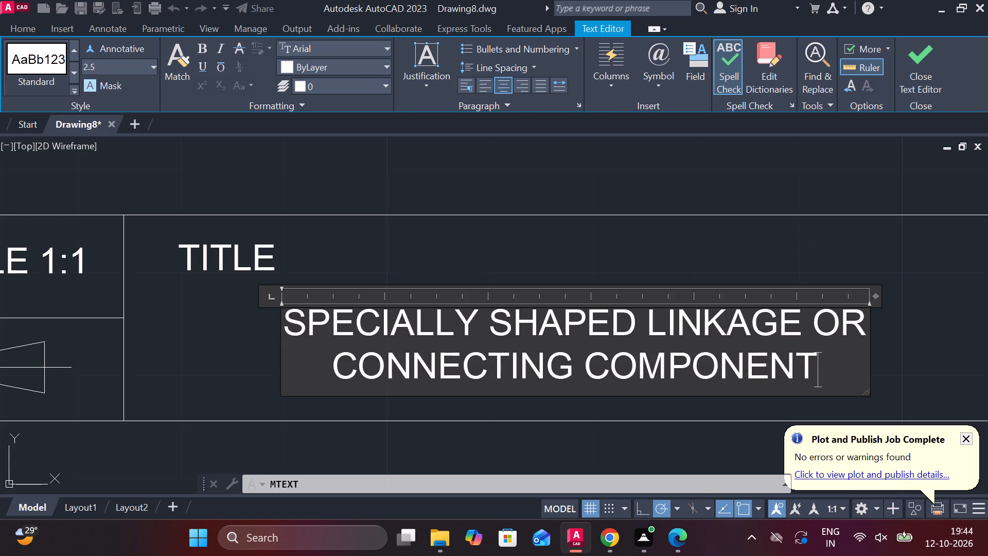
{"action": "scroll", "coordinate": [780, 268], "scroll_direction": "down", "scroll_amount": 2}
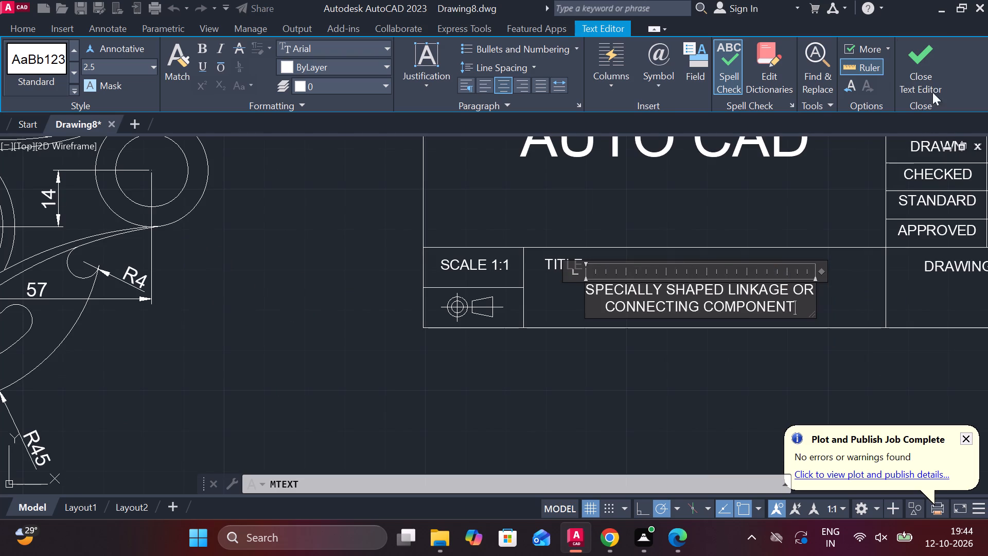
{"action": "left_click", "coordinate": [934, 80]}
Move the complete title block with its texts and projection symbol to below and to the right of the linkage drawing.
{"action": "scroll", "coordinate": [757, 257], "scroll_direction": "up", "scroll_amount": 1}
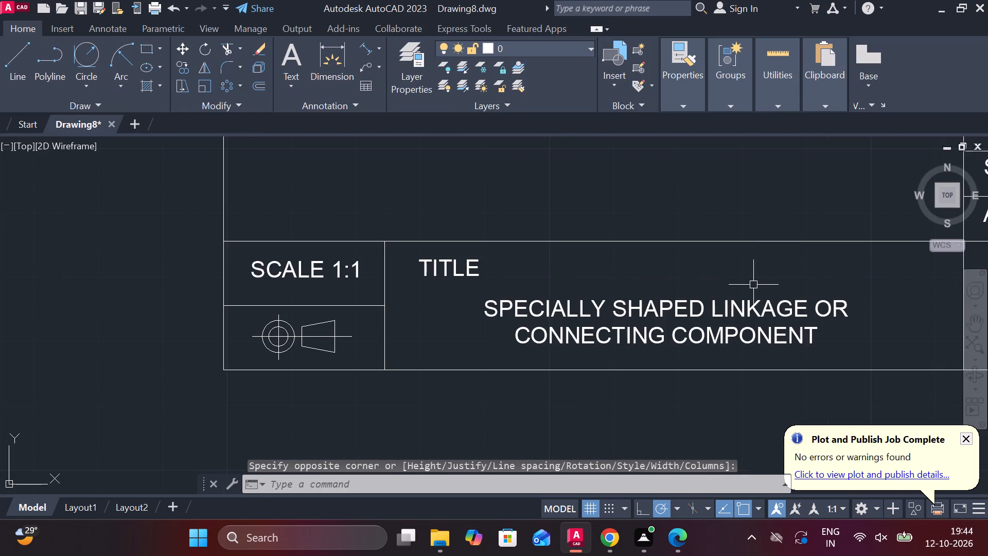
{"action": "middle_click_drag", "start_coordinate": [750, 282], "coordinate": [717, 335]}
{"action": "scroll", "coordinate": [678, 281], "scroll_direction": "down", "scroll_amount": 1}
{"action": "middle_click_drag", "start_coordinate": [682, 281], "coordinate": [624, 382]}
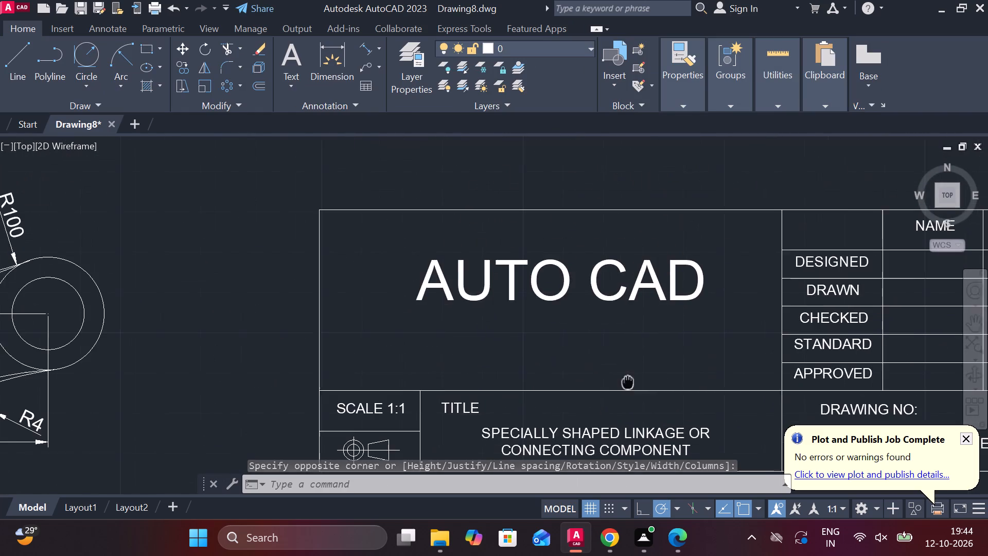
{"action": "scroll", "coordinate": [617, 367], "scroll_direction": "down", "scroll_amount": 3}
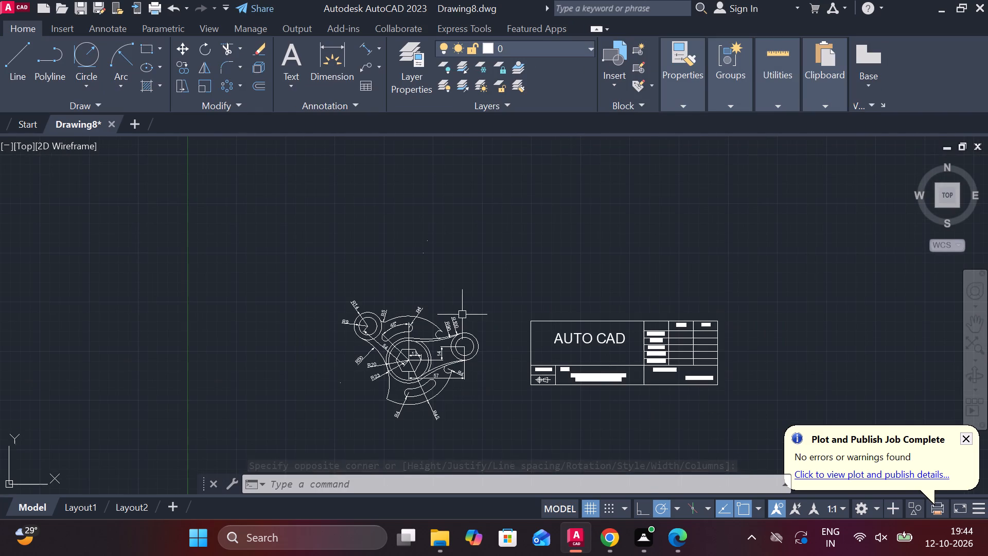
{"action": "middle_click_drag", "start_coordinate": [463, 315], "coordinate": [479, 274]}
{"action": "scroll", "coordinate": [524, 260], "scroll_direction": "up", "scroll_amount": 2}
{"action": "middle_click_drag", "start_coordinate": [524, 266], "coordinate": [445, 160]}
{"action": "scroll", "coordinate": [471, 162], "scroll_direction": "down", "scroll_amount": 1}
{"action": "left_click", "coordinate": [460, 164]}
{"action": "left_click", "coordinate": [873, 355]}
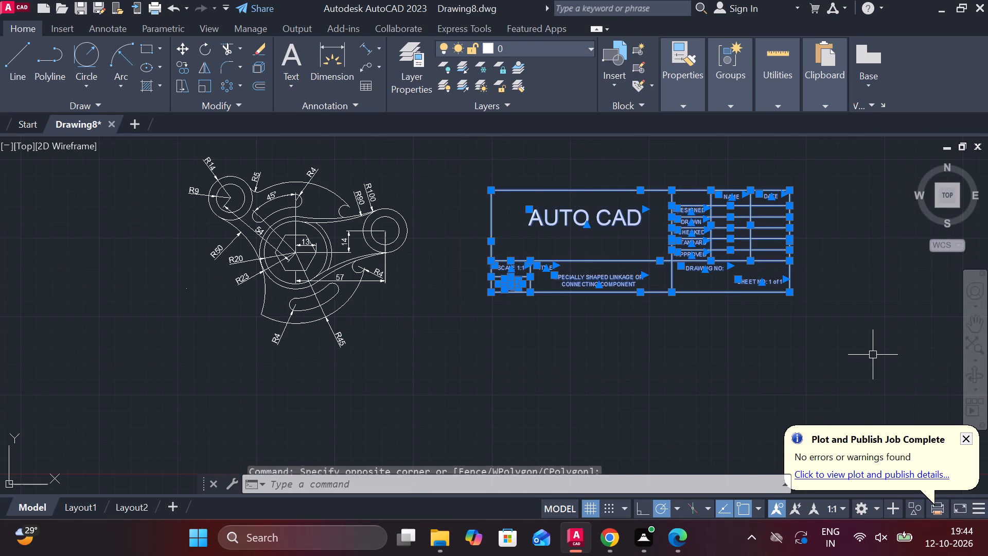
{"action": "key", "text": "m"}
{"action": "key", "text": "Return"}
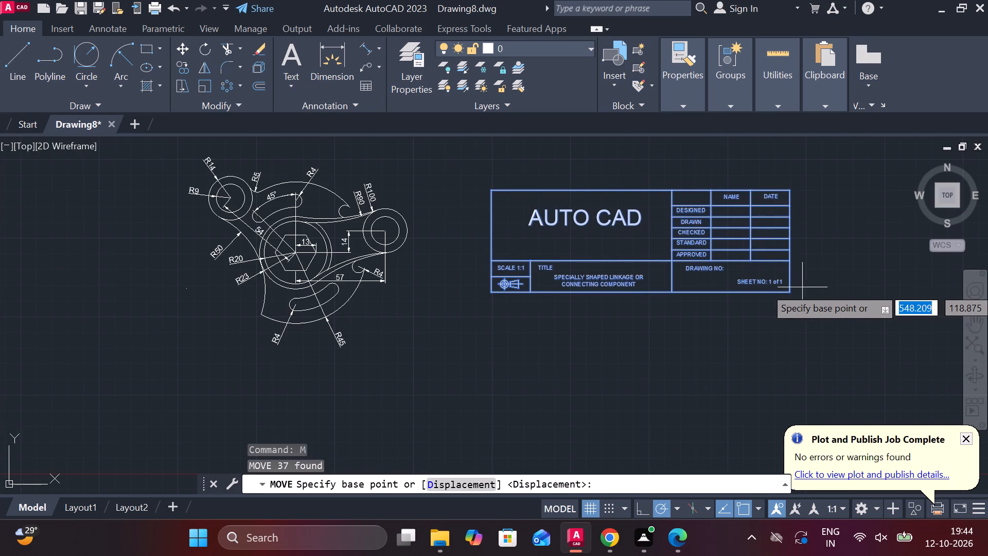
{"action": "left_click", "coordinate": [790, 290]}
{"action": "middle_click_drag", "start_coordinate": [704, 423], "coordinate": [718, 419]}
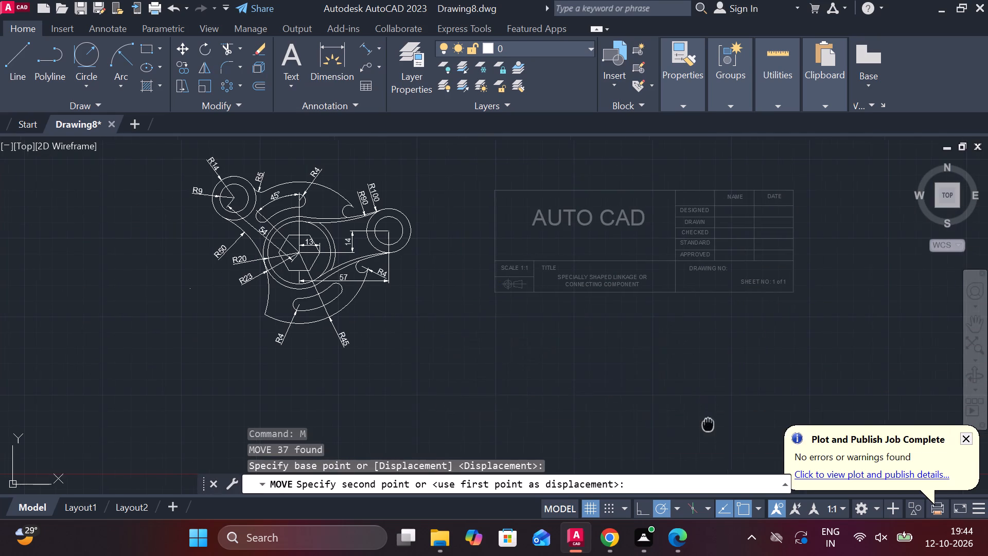
{"action": "middle_click_drag", "start_coordinate": [718, 419], "coordinate": [740, 398]}
{"action": "left_click", "coordinate": [715, 402]}
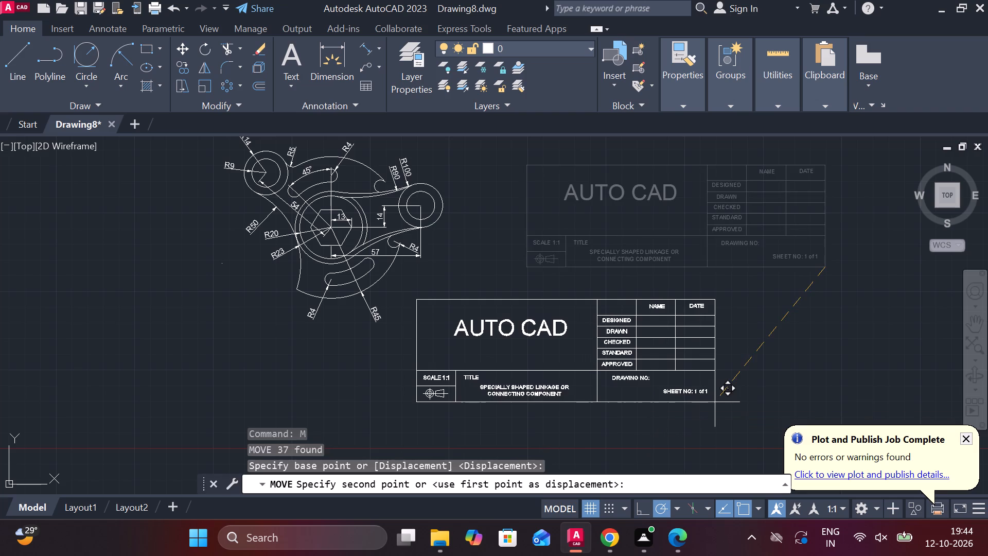
Draw a rectangular border about 340 x 210 from the title block's lower-right corner, enclosing the linkage drawing and title block.
{"action": "middle_click_drag", "start_coordinate": [792, 336], "coordinate": [863, 290]}
{"action": "left_click", "coordinate": [149, 45]}
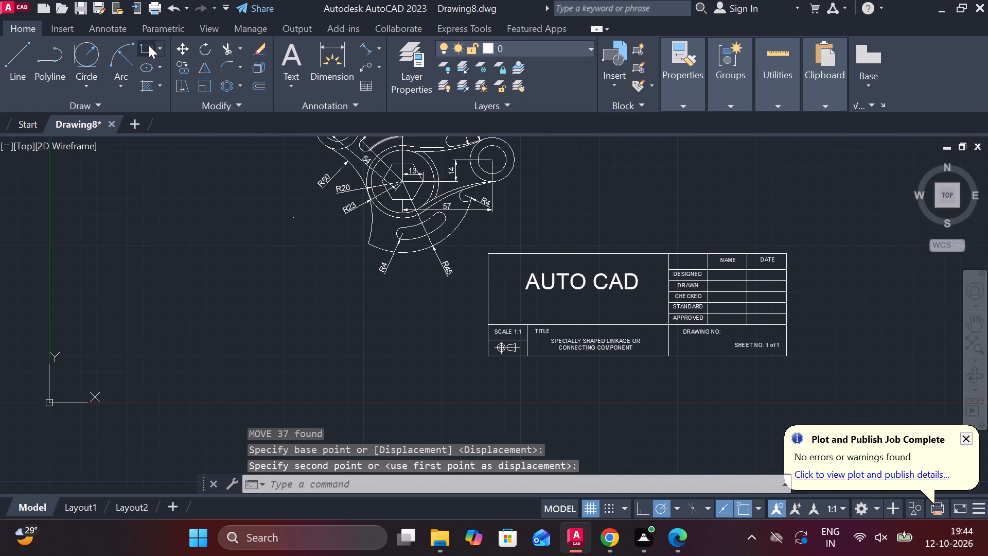
{"action": "left_click", "coordinate": [782, 363]}
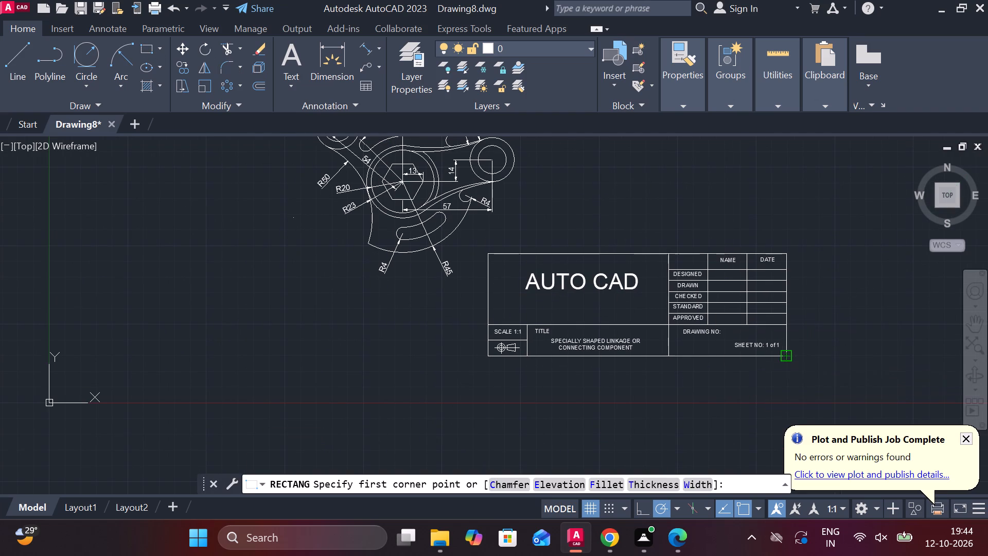
{"action": "middle_click_drag", "start_coordinate": [292, 265], "coordinate": [296, 432]}
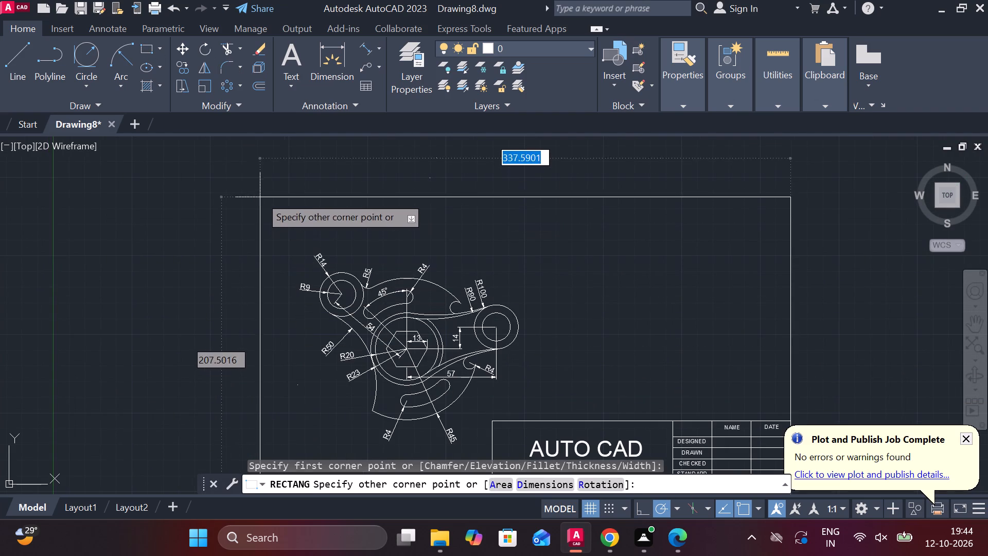
{"action": "left_click", "coordinate": [253, 187]}
{"action": "scroll", "coordinate": [580, 273], "scroll_direction": "down", "scroll_amount": 1}
{"action": "middle_click_drag", "start_coordinate": [587, 285], "coordinate": [521, 195]}
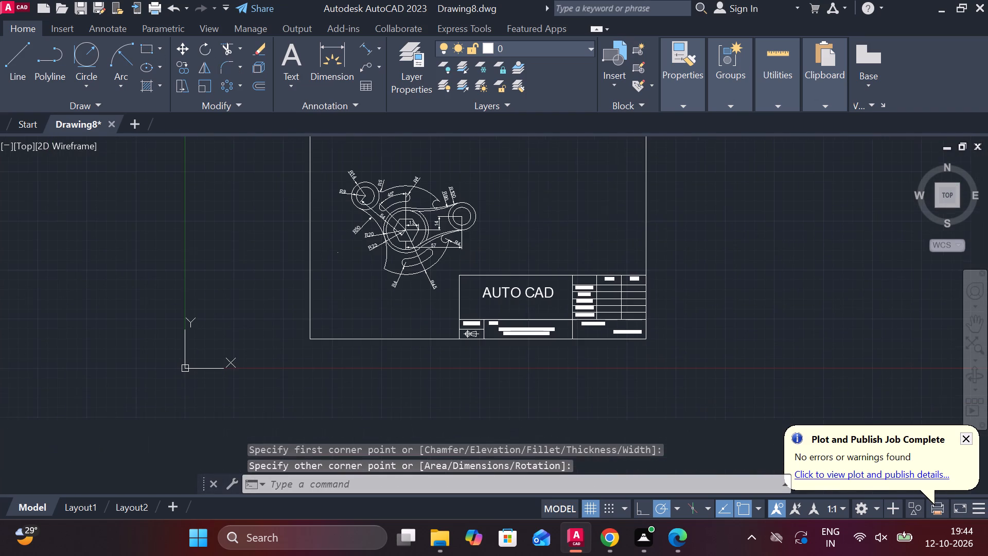
{"action": "middle_click_drag", "start_coordinate": [611, 264], "coordinate": [634, 295]}
{"action": "scroll", "coordinate": [592, 248], "scroll_direction": "up", "scroll_amount": 1}
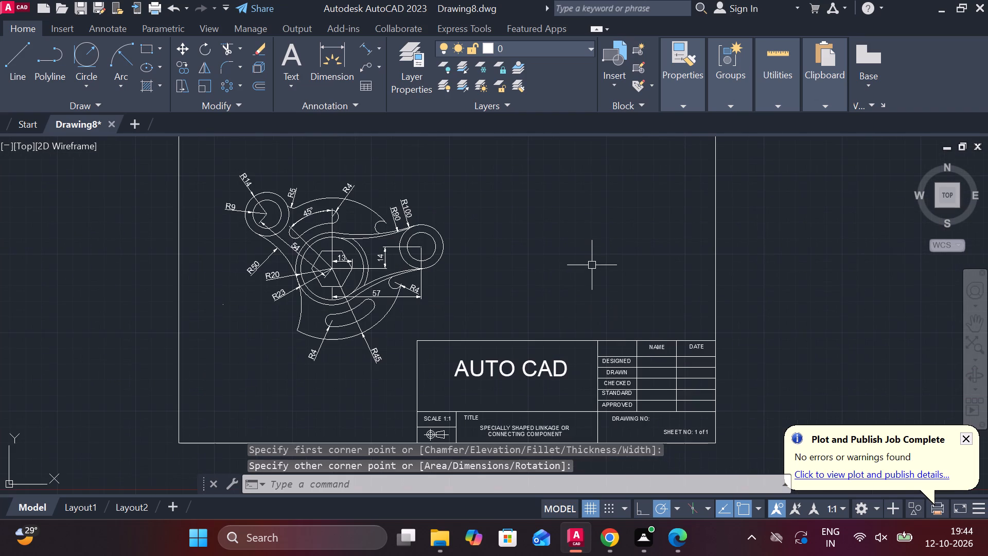
{"action": "middle_click_drag", "start_coordinate": [598, 269], "coordinate": [705, 254]}
{"action": "middle_click_drag", "start_coordinate": [702, 254], "coordinate": [651, 257]}
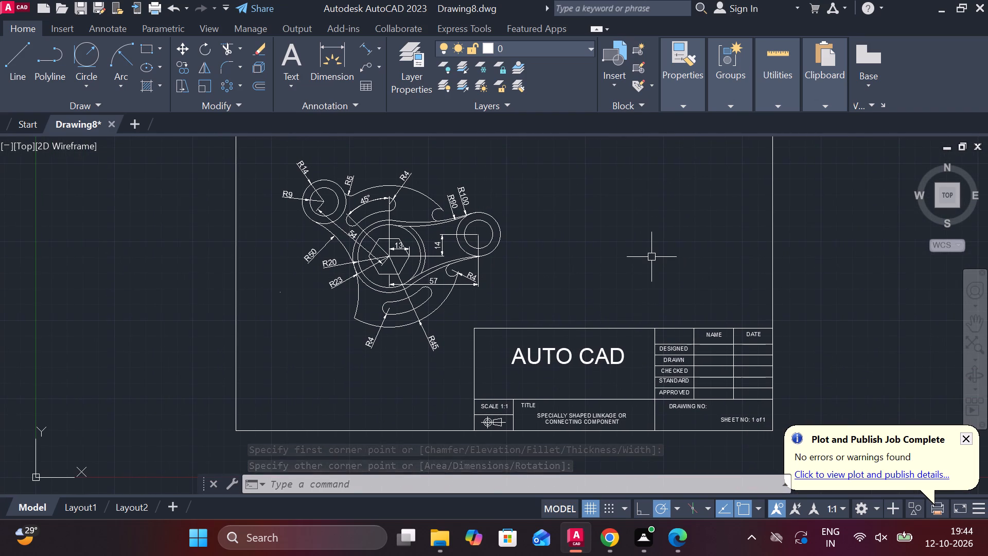
Save the drawing in Documents under the file name SPECIALLY SHAPED LINKAGE OR CONNECTING COMPONENT.
{"action": "key", "text": "ctrl+s"}
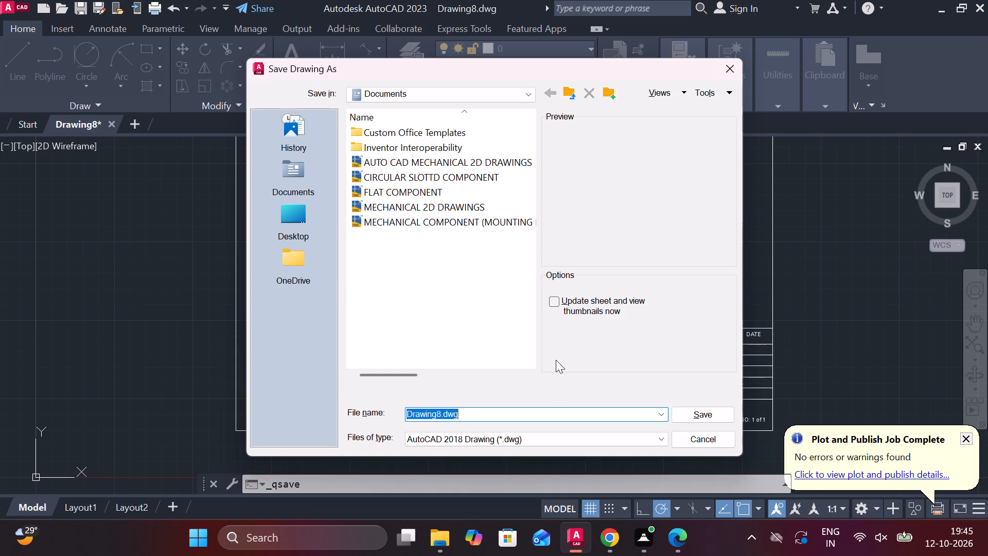
{"action": "key", "text": "s"}
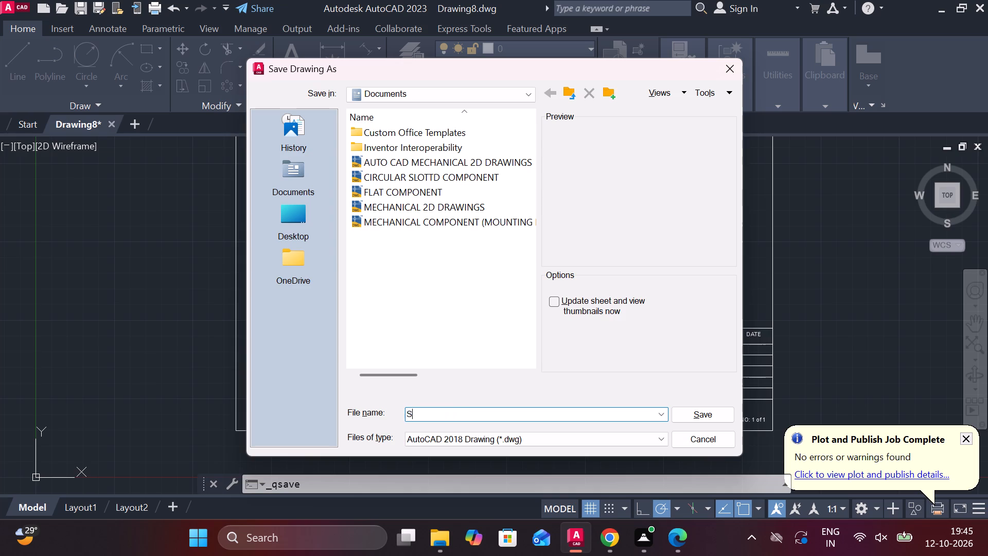
{"action": "type", "text": "PECI"}
{"action": "type", "text": "ALLY"}
{"action": "key", "text": "space"}
{"action": "type", "text": "SHAPED"}
{"action": "key", "text": "space"}
{"action": "type", "text": "LINKEG"}
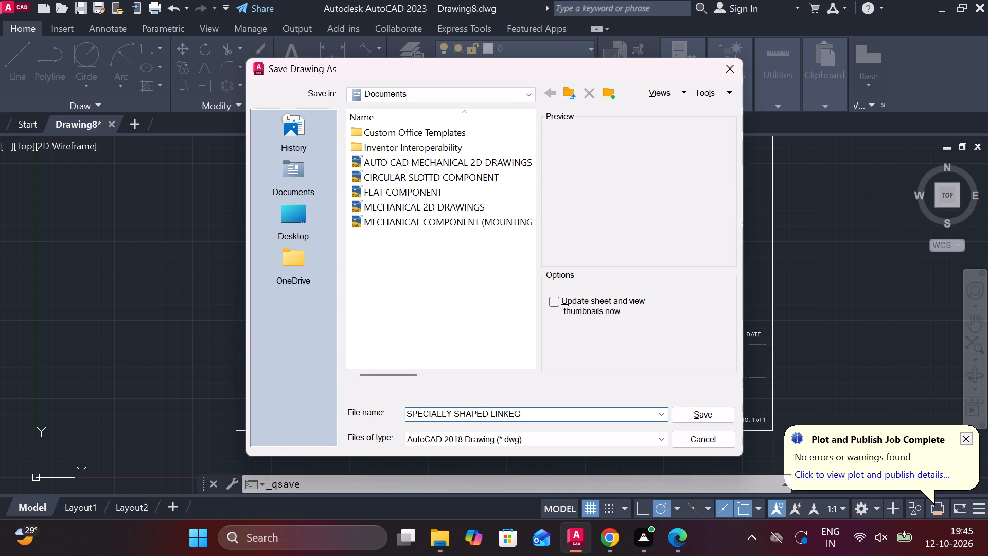
{"action": "key", "text": "BackSpace"}
{"action": "key", "text": "BackSpace"}
{"action": "type", "text": "AGE"}
{"action": "key", "text": "space"}
{"action": "type", "text": "OR"}
{"action": "key", "text": "space"}
{"action": "type", "text": "CONNECTING"}
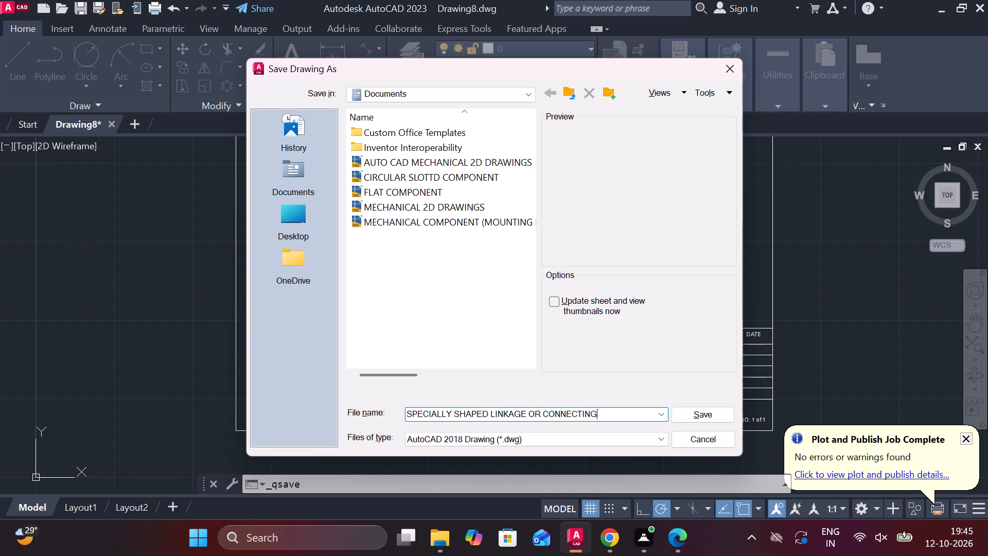
{"action": "key", "text": "space"}
{"action": "type", "text": "COMPON"}
{"action": "type", "text": "EN"}
{"action": "key", "text": "BackSpace"}
{"action": "key", "text": "BackSpace"}
{"action": "key", "text": "BackSpace"}
{"action": "key", "text": "BackSpace"}
{"action": "type", "text": "ONENT"}
{"action": "left_click", "coordinate": [689, 414]}
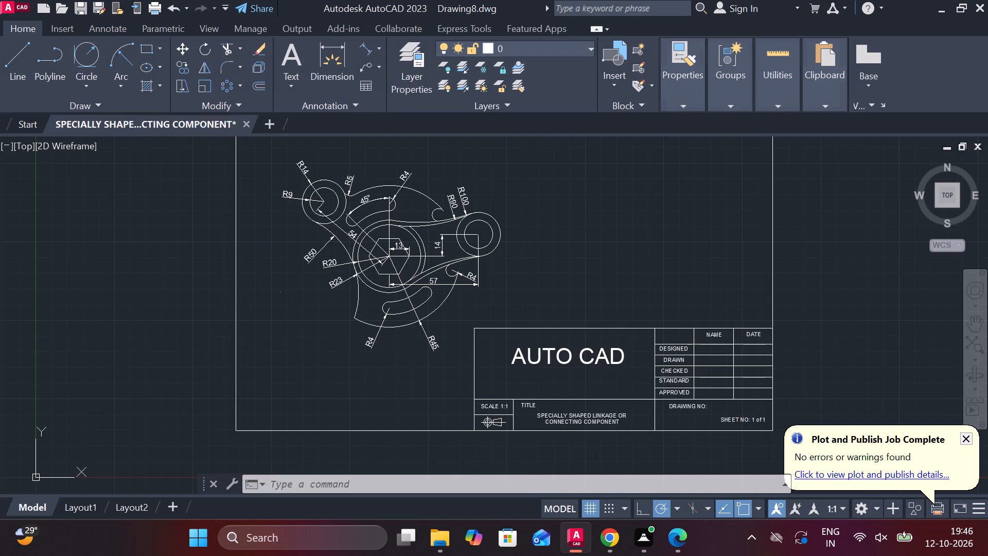
{"action": "scroll", "coordinate": [590, 309], "scroll_direction": "down", "scroll_amount": 1}
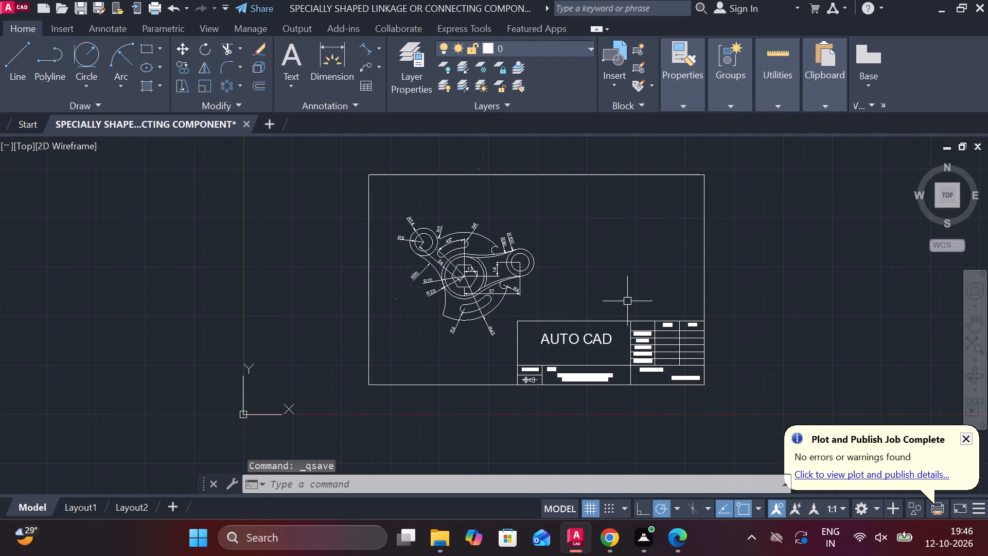
{"action": "key", "text": "ctrl+s"}
Start a plot of the drawing with the DWG To PDF.pc3 plotter and landscape orientation.
{"action": "type", "text": "PLOT"}
{"action": "left_click", "coordinate": [688, 340]}
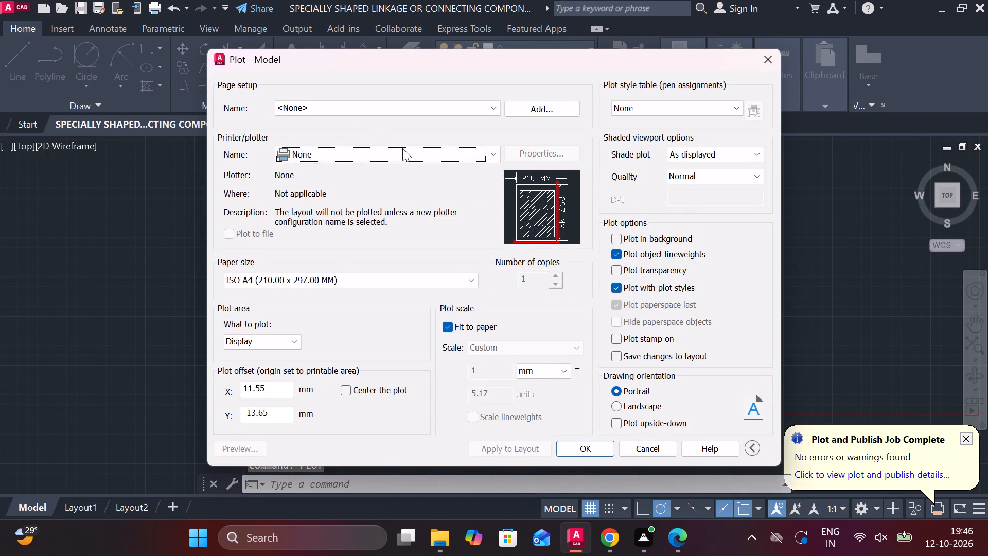
{"action": "left_click", "coordinate": [486, 152]}
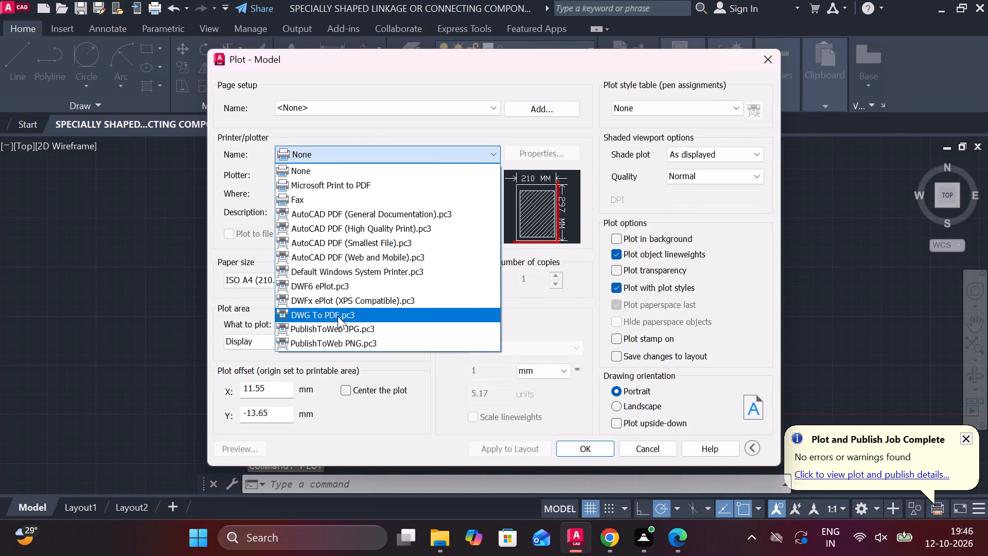
{"action": "left_click", "coordinate": [338, 316]}
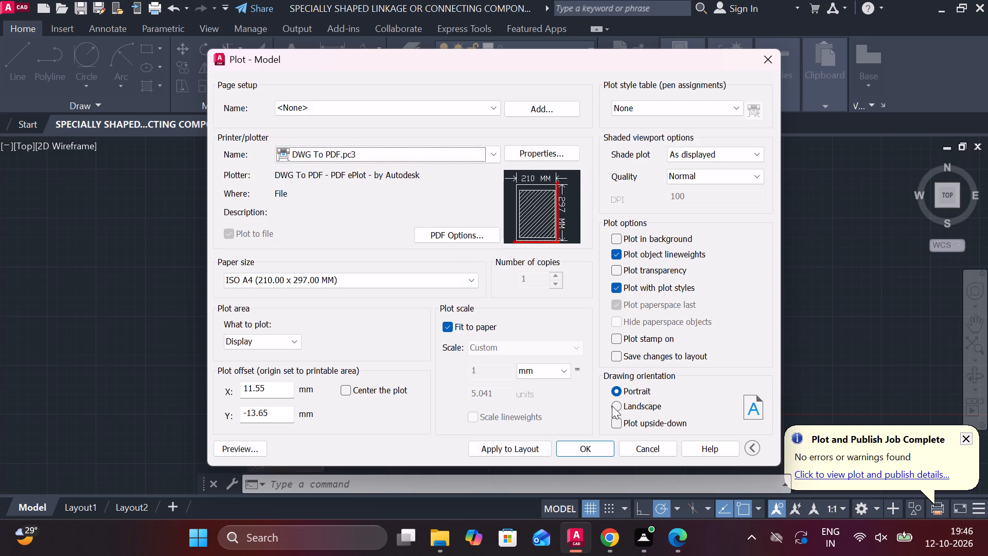
{"action": "left_click", "coordinate": [612, 406]}
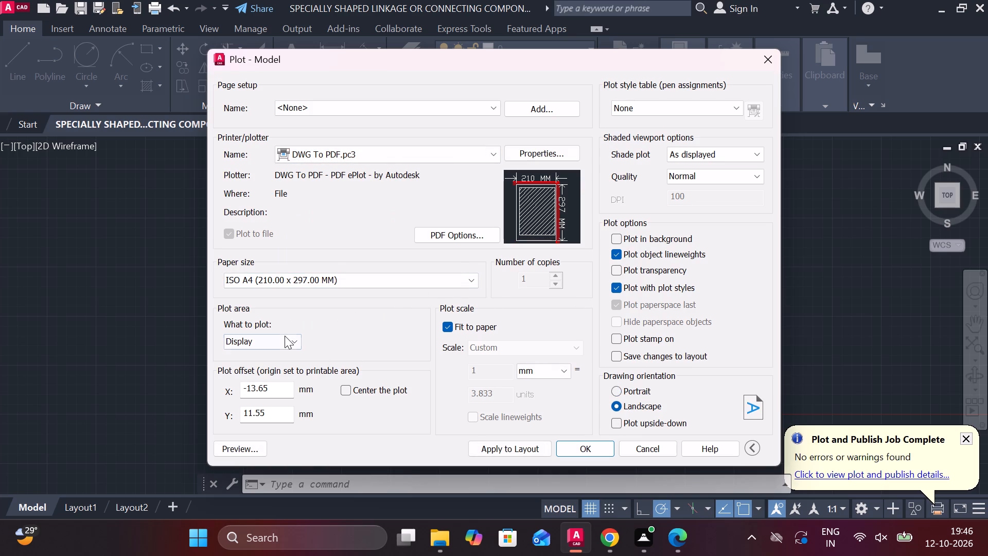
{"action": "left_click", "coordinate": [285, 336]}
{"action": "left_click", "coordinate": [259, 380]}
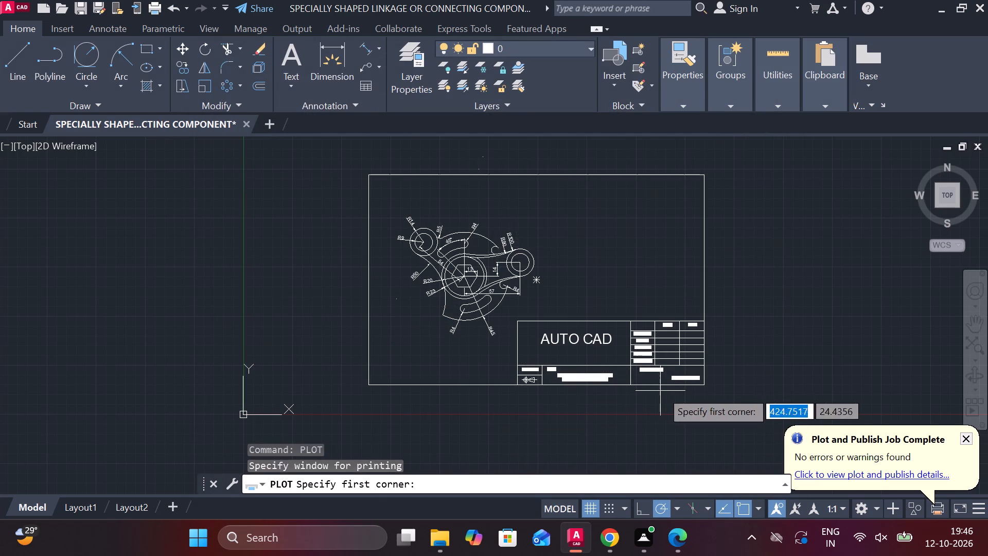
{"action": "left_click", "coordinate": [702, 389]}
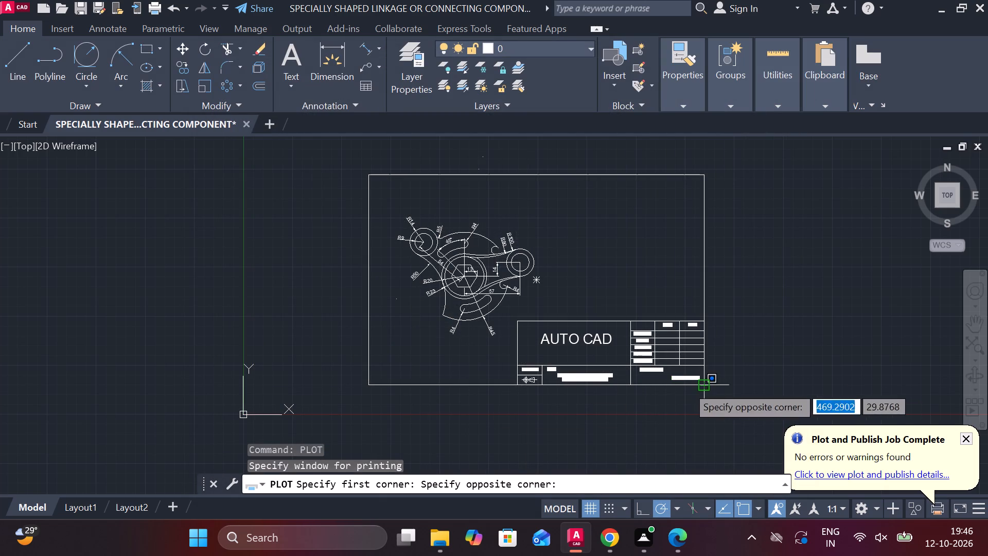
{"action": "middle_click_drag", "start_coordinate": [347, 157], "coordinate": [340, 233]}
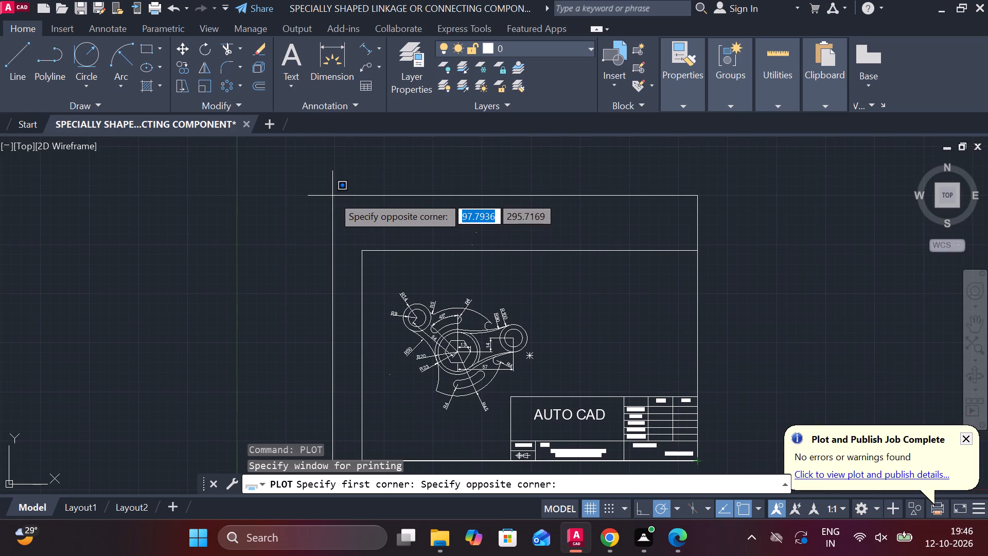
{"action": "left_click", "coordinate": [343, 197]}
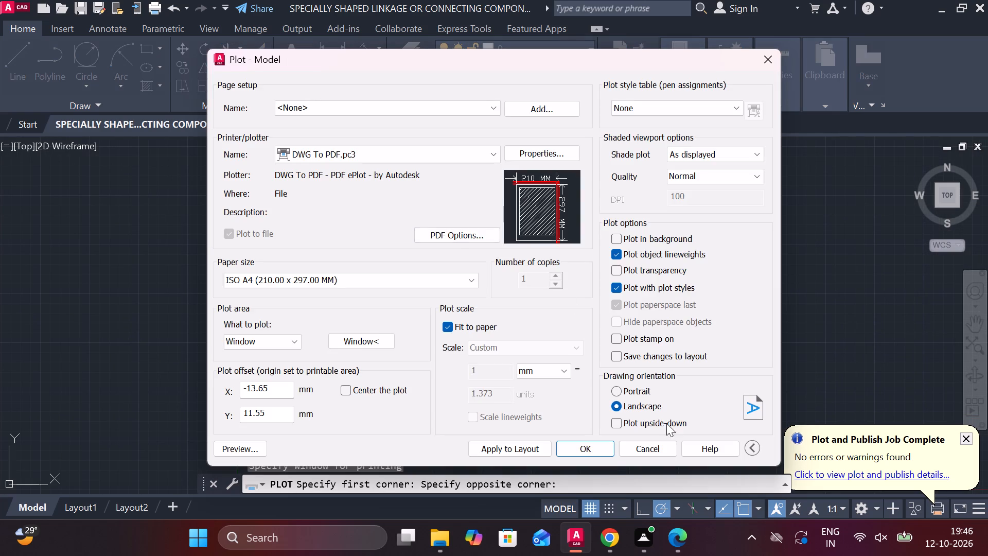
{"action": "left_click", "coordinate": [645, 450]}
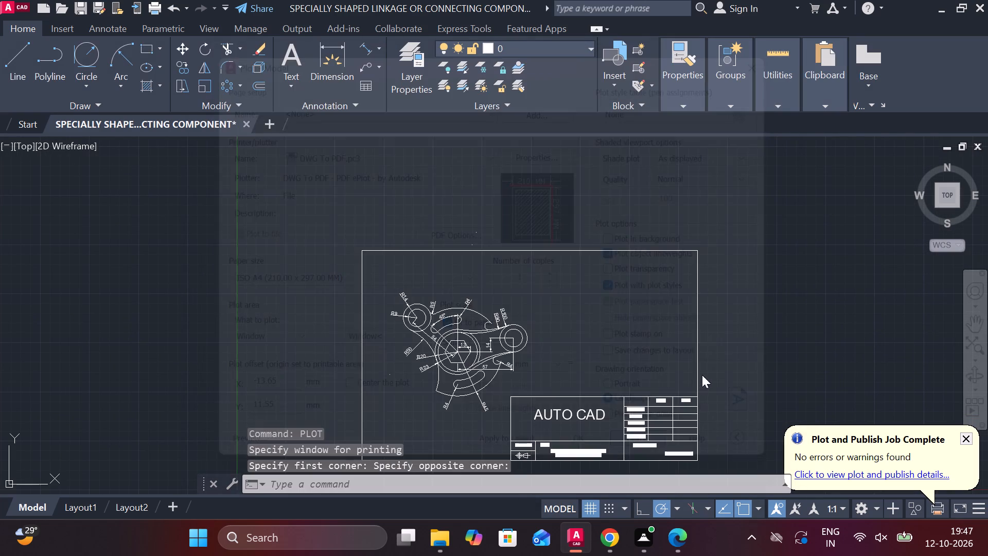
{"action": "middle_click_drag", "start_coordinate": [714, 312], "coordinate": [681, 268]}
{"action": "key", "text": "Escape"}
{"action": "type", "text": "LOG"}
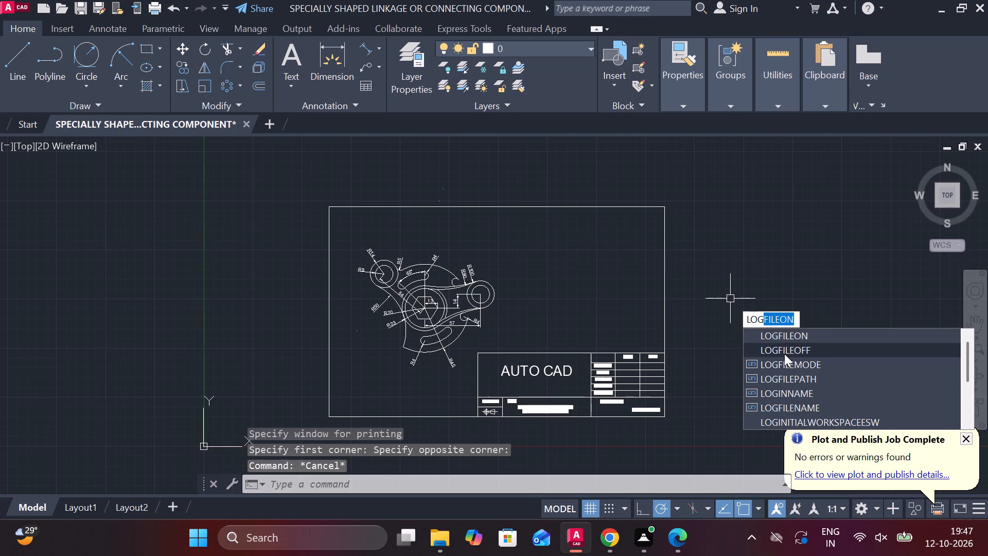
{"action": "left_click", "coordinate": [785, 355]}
Save the drawing.
{"action": "key", "text": "ctrl+s"}
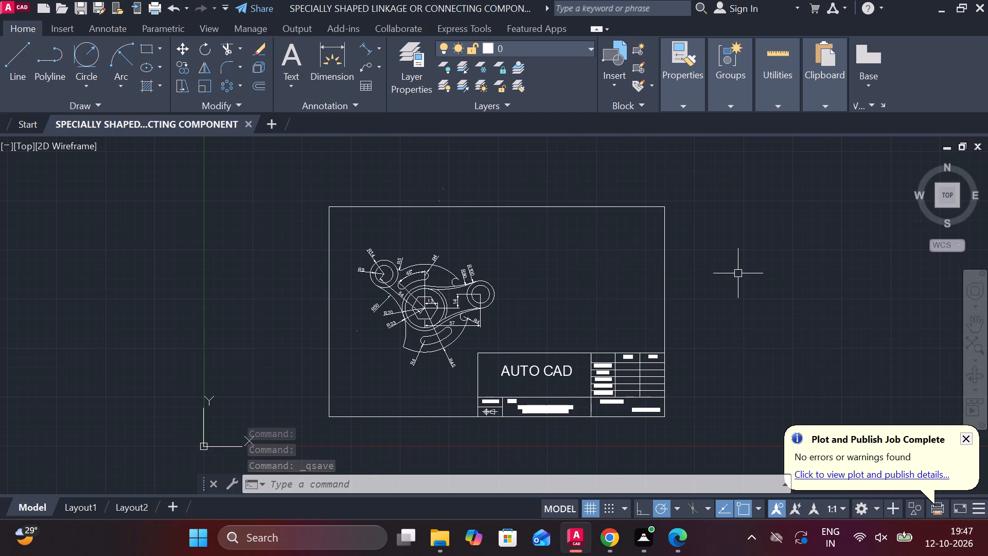
Start a new landscape plot with a Window plot area spanning from the border's lower-right corner to beyond its upper-left corner.
{"action": "type", "text": "PL"}
{"action": "key", "text": "t"}
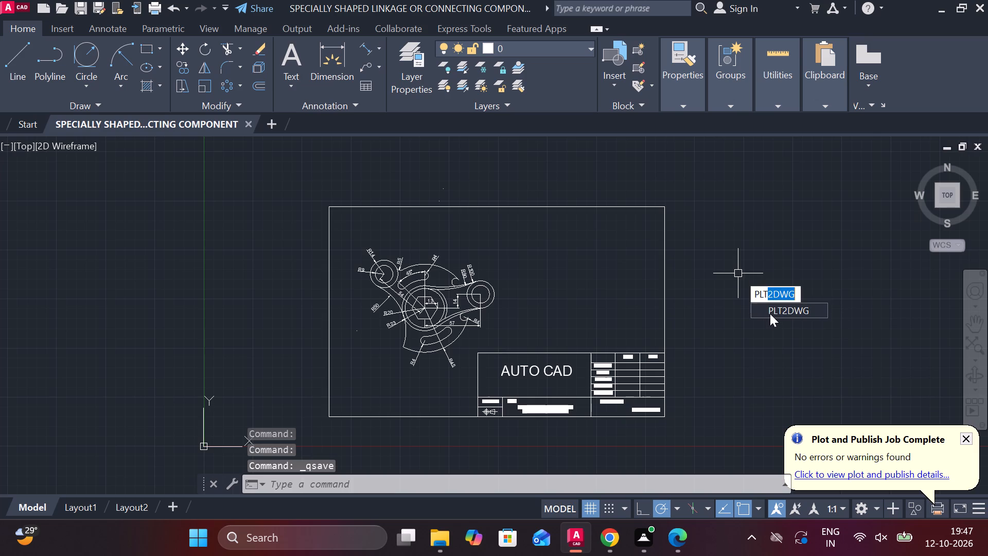
{"action": "key", "text": "BackSpace"}
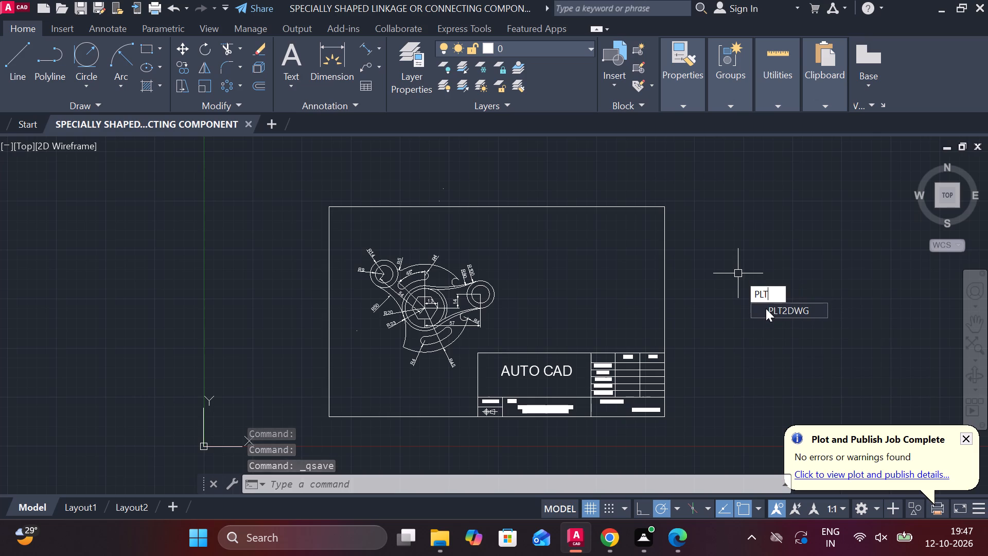
{"action": "key", "text": "BackSpace"}
{"action": "key", "text": "o"}
{"action": "key", "text": "t"}
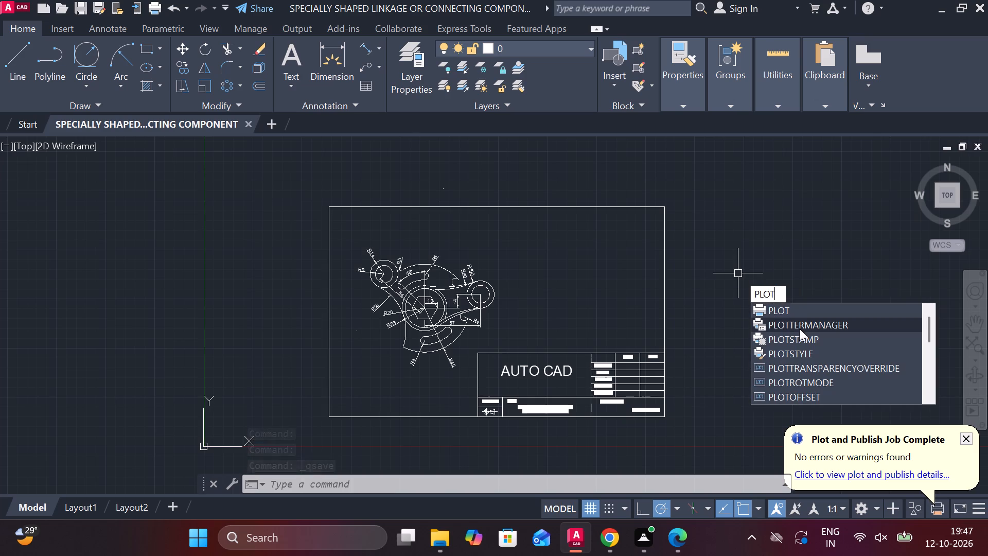
{"action": "left_click", "coordinate": [776, 304]}
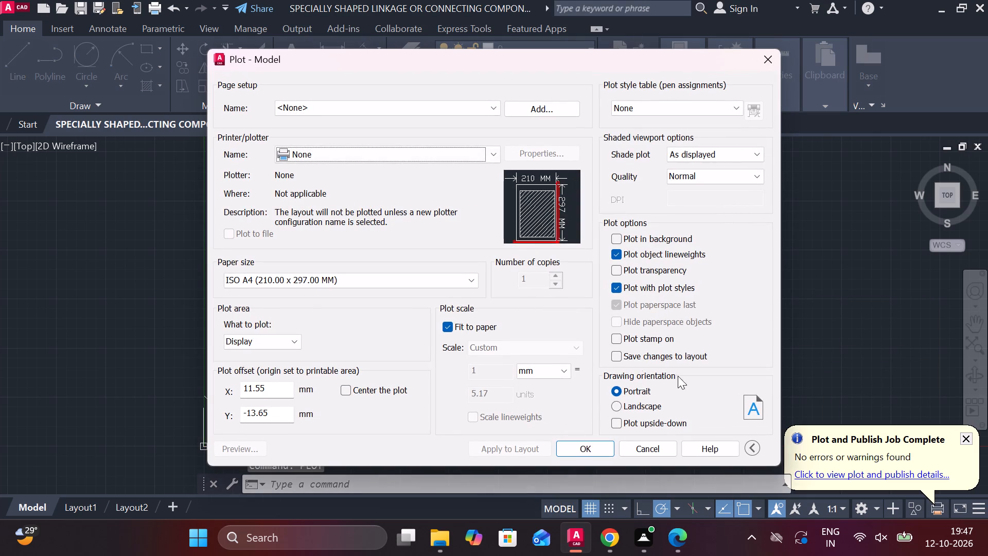
{"action": "left_click", "coordinate": [611, 407]}
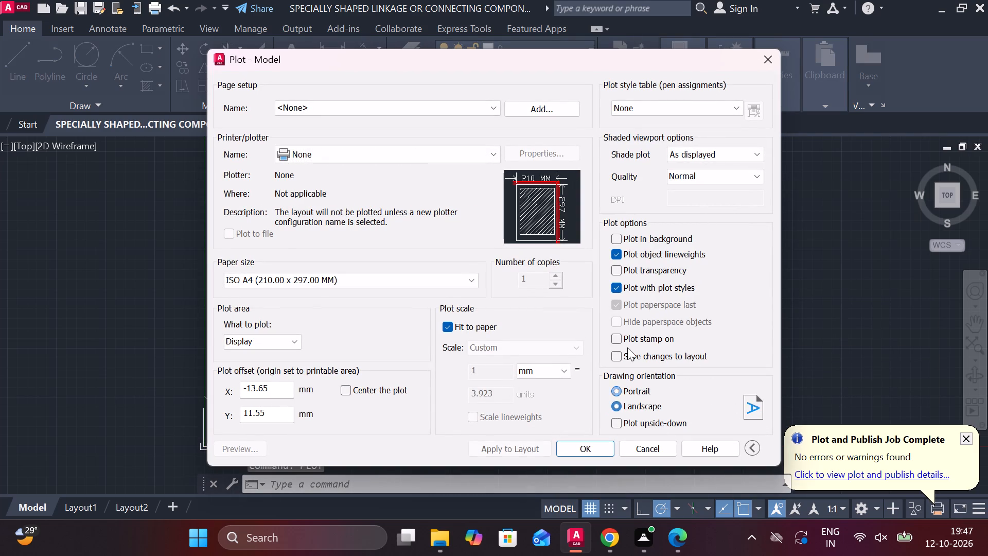
{"action": "left_click", "coordinate": [276, 348]}
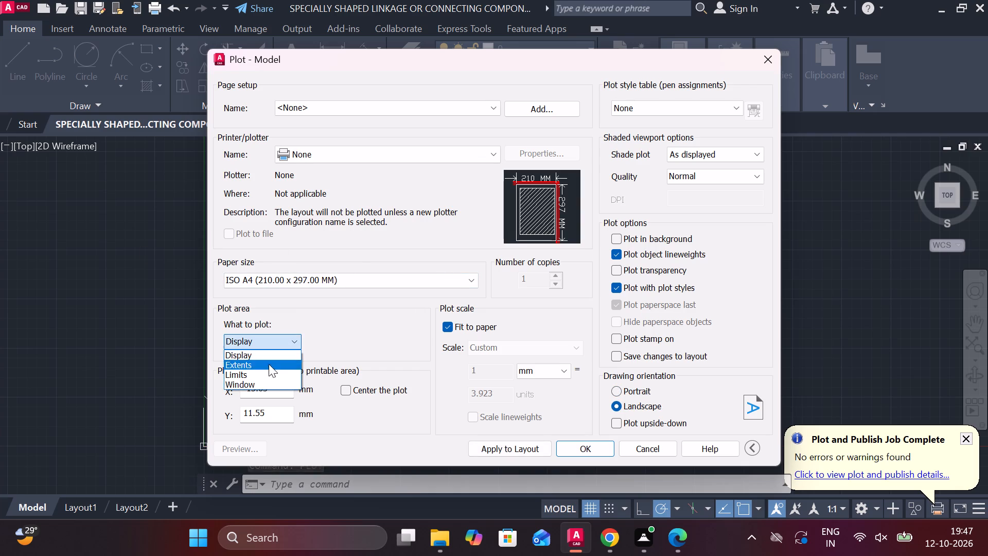
{"action": "left_click", "coordinate": [257, 387]}
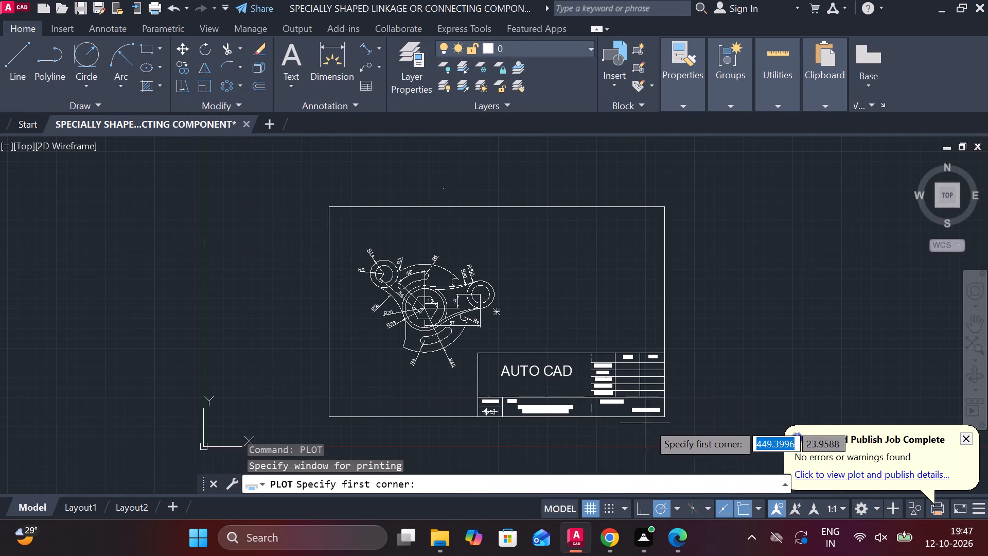
{"action": "left_click", "coordinate": [659, 421]}
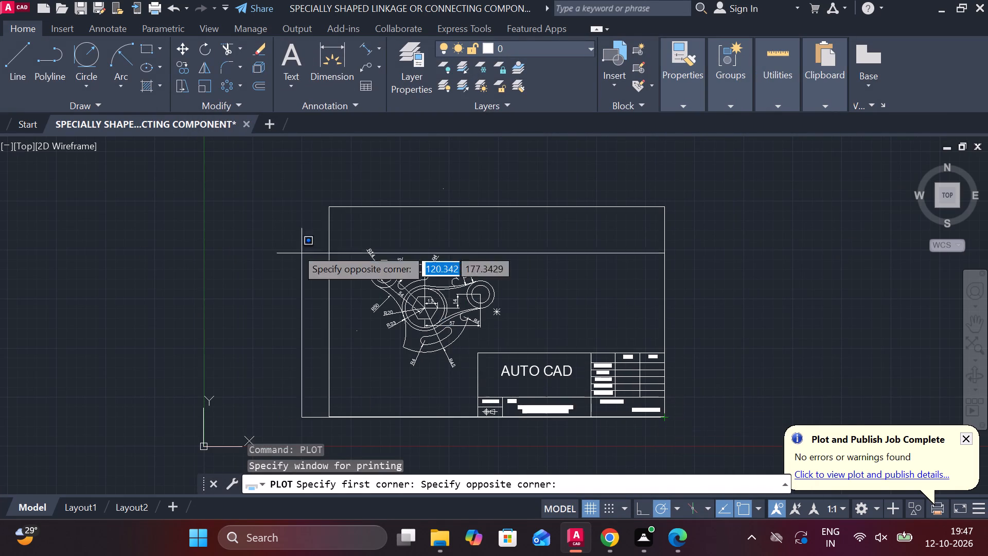
{"action": "left_click", "coordinate": [299, 170]}
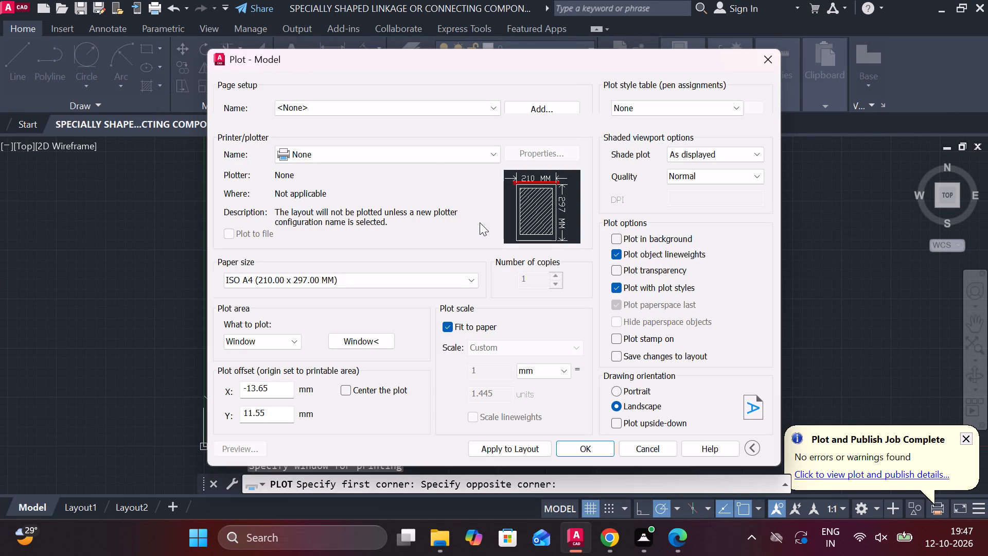
Plot with DWG To PDF.pc3, save the PDF in Documents under the proposed file name, and look over the opened sheet.
{"action": "left_click", "coordinate": [433, 162]}
{"action": "left_click", "coordinate": [329, 314]}
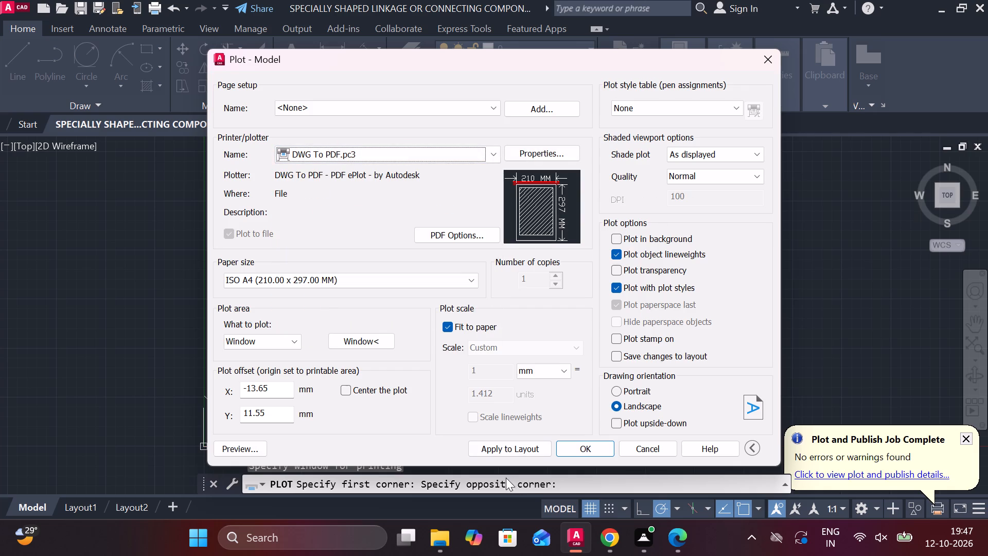
{"action": "left_click", "coordinate": [569, 443]}
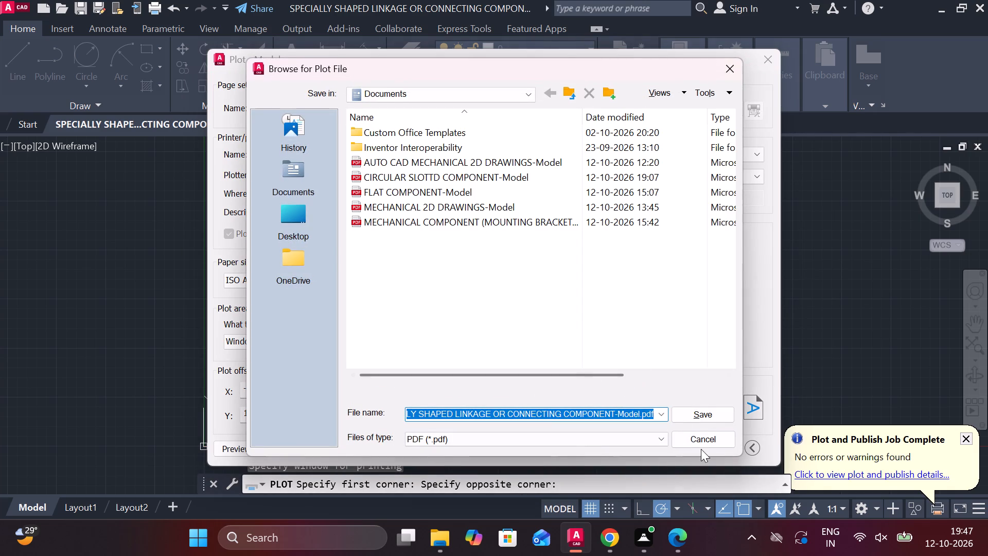
{"action": "left_click", "coordinate": [682, 411]}
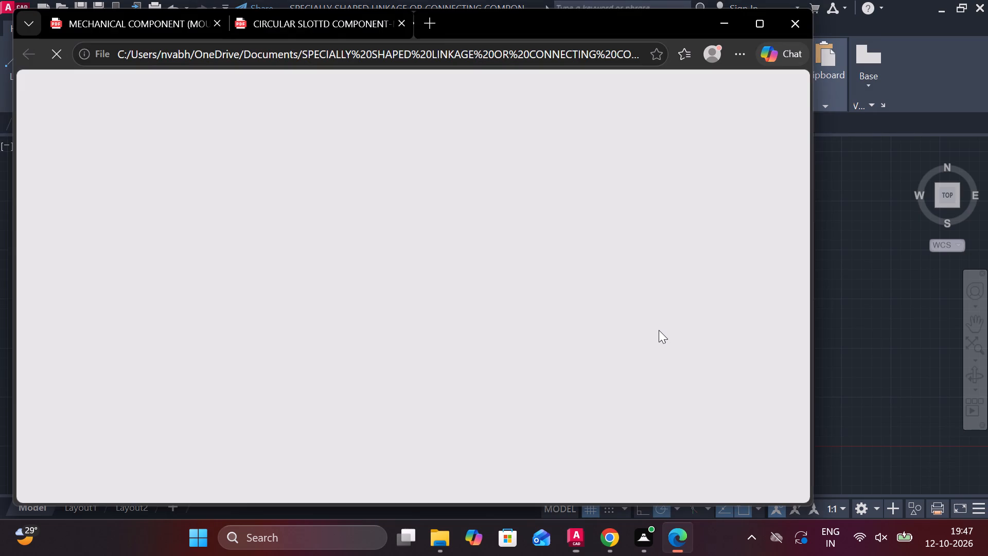
{"action": "scroll", "coordinate": [627, 321], "scroll_direction": "down", "scroll_amount": 1}
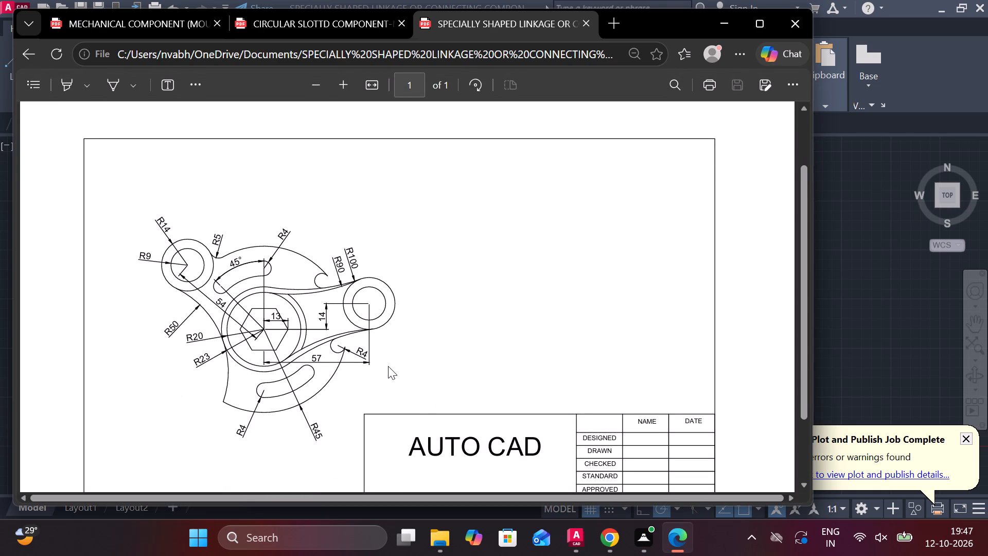
{"action": "scroll", "coordinate": [427, 358], "scroll_direction": "down", "scroll_amount": 2}
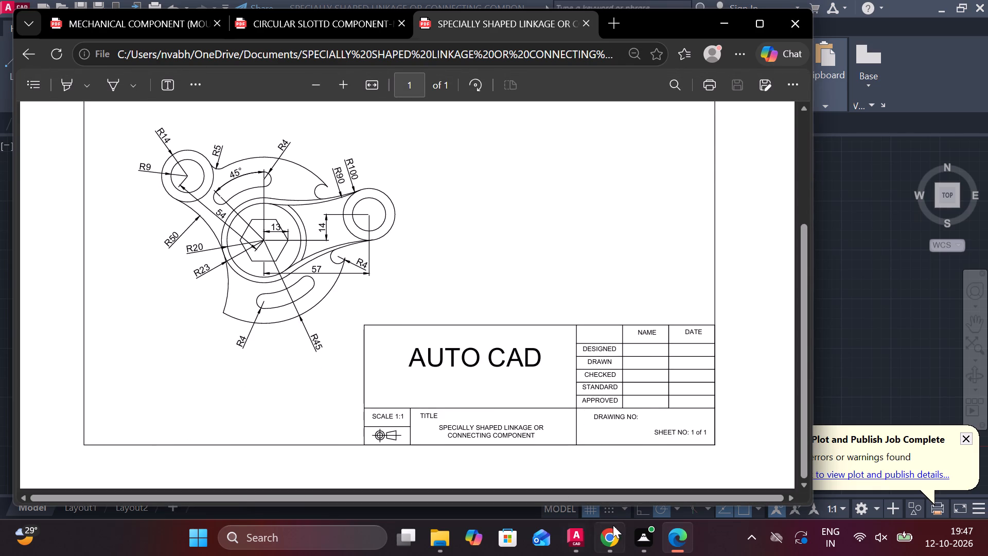